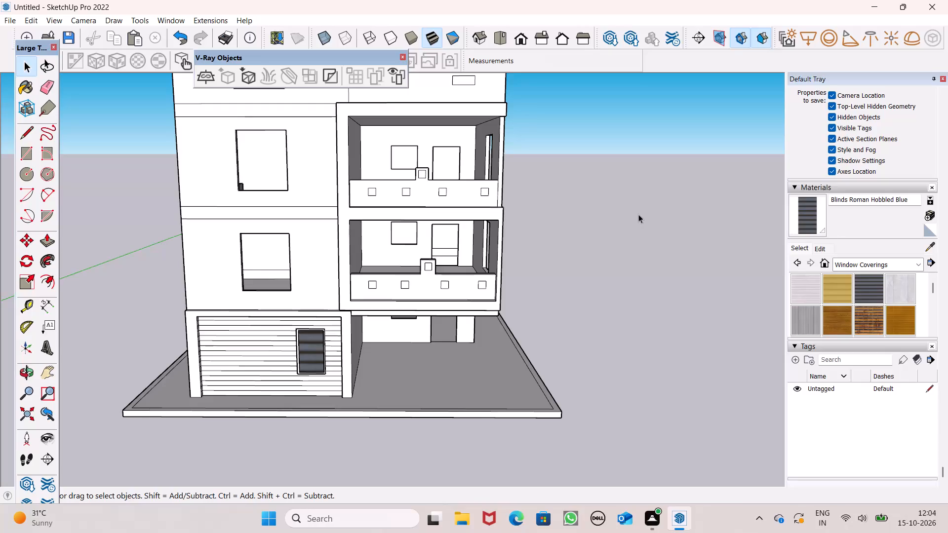
Examine the whole building facade with its completed parapets from farther back.
scroll(632, 217, down, 2)
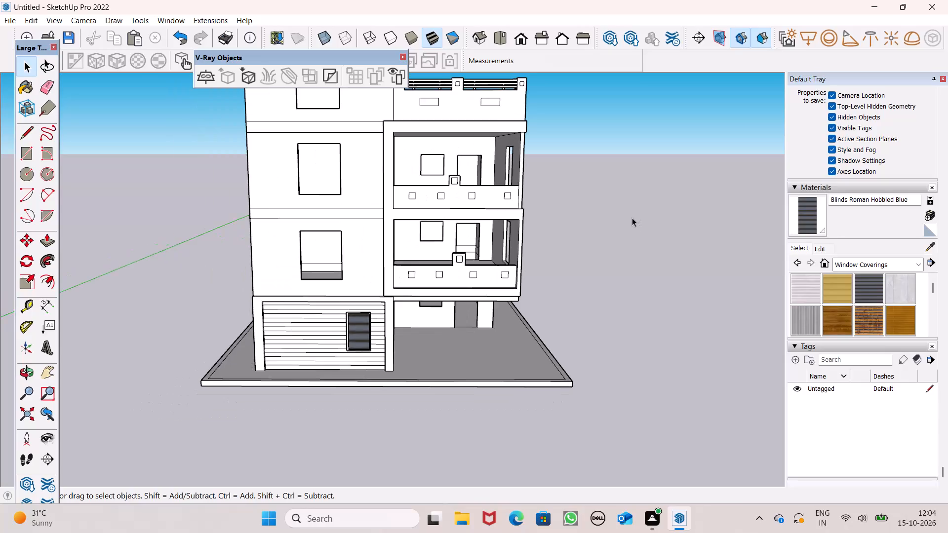
scroll(631, 225, down, 1)
scroll(352, 42, down, 1)
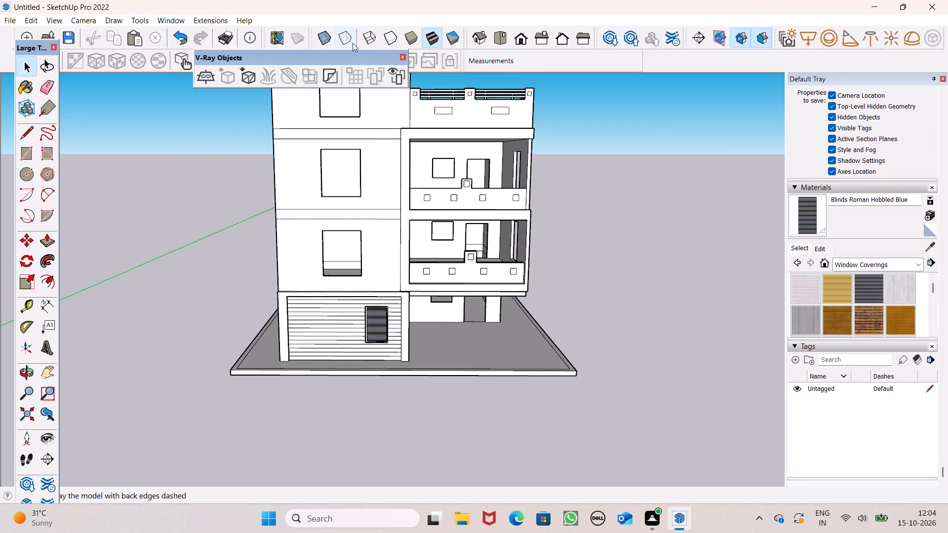
scroll(350, 119, down, 1)
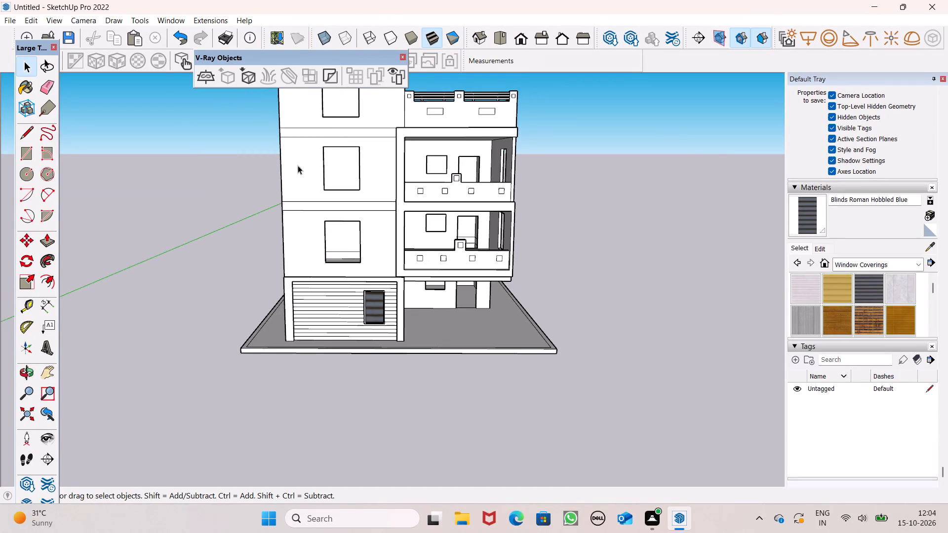
scroll(322, 177, down, 2)
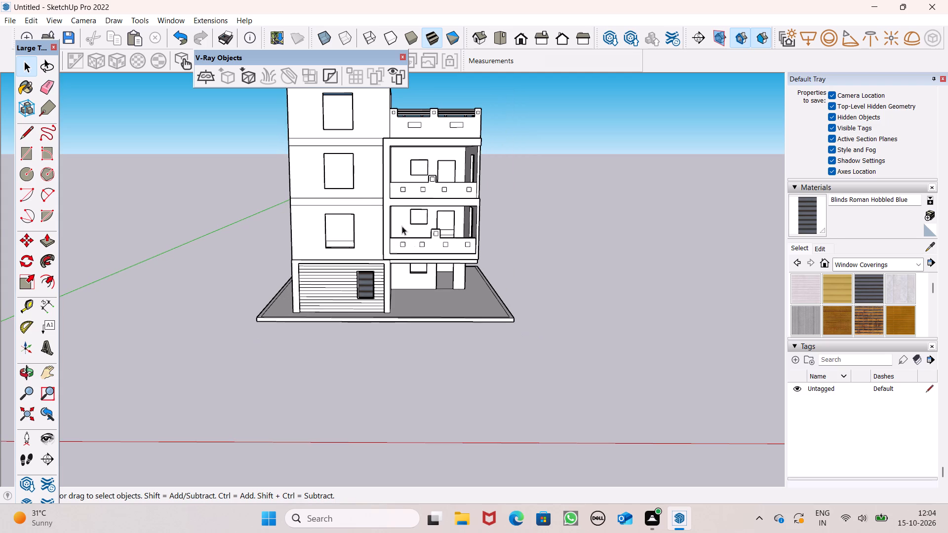
scroll(405, 240, down, 2)
scroll(406, 259, up, 1)
middle_drag(406, 262, 373, 270)
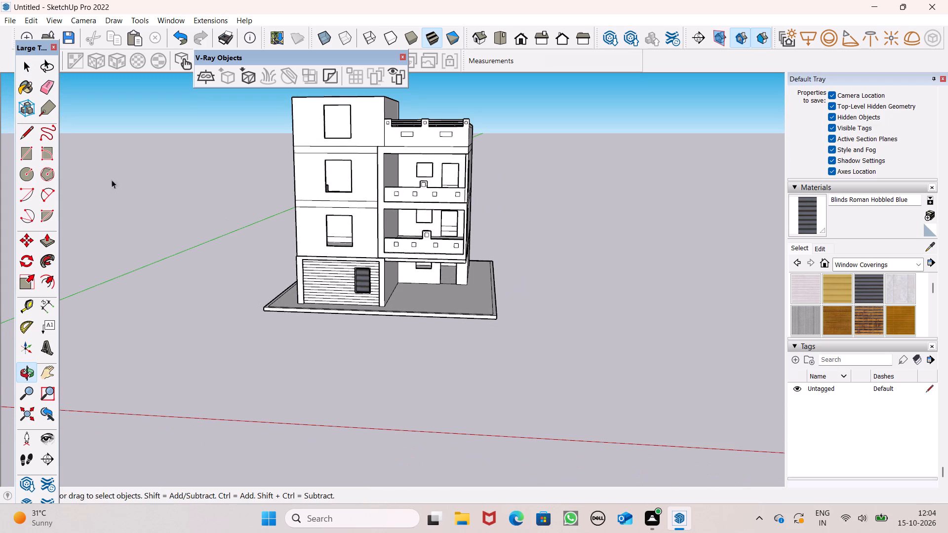
Draw an upright 4' by 7' rectangle in the empty space beside the building.
click(32, 164)
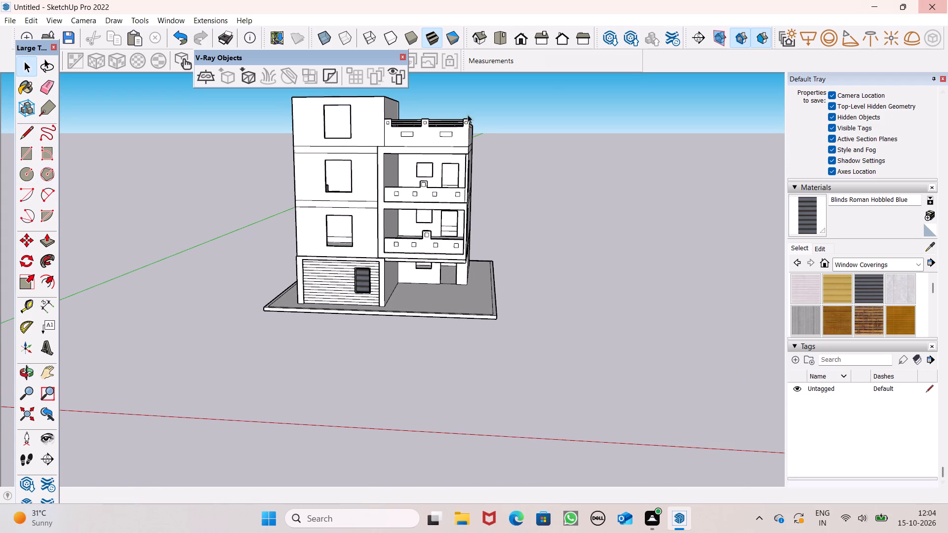
click(29, 154)
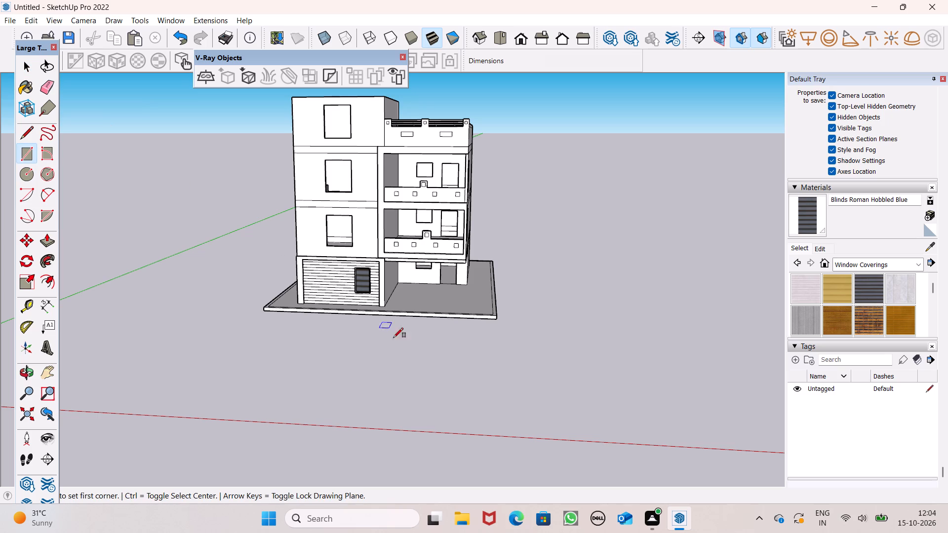
middle_drag(480, 385, 486, 333)
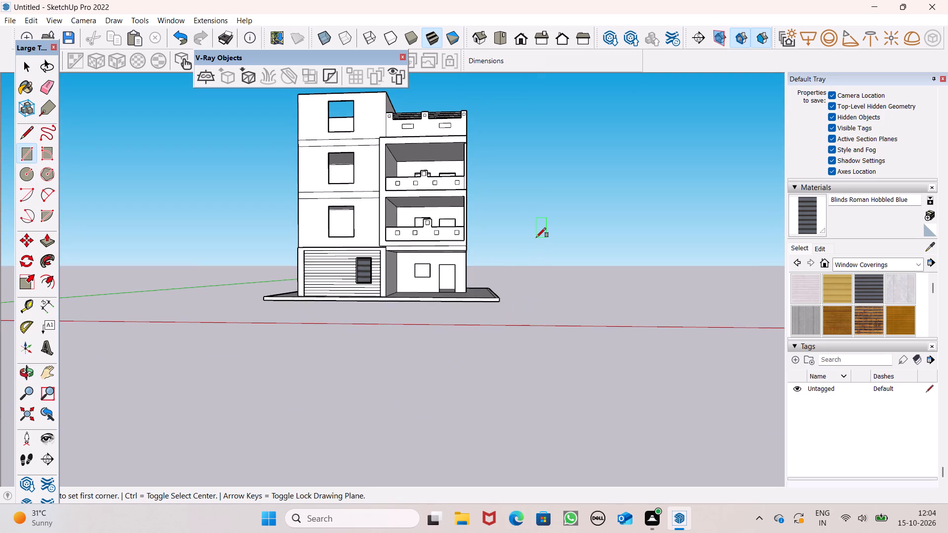
click(545, 271)
scroll(569, 306, up, 4)
scroll(569, 306, down, 1)
scroll(569, 306, up, 1)
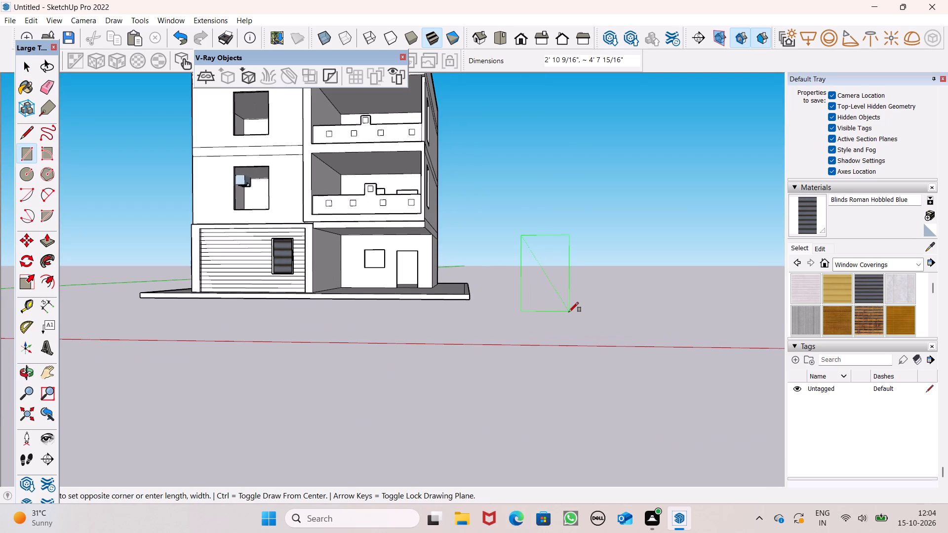
scroll(569, 312, up, 4)
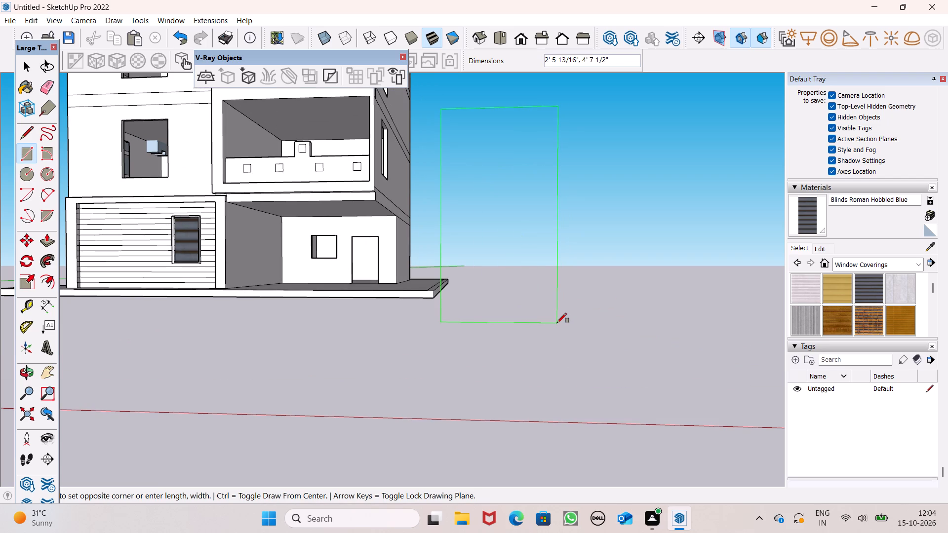
key(4)
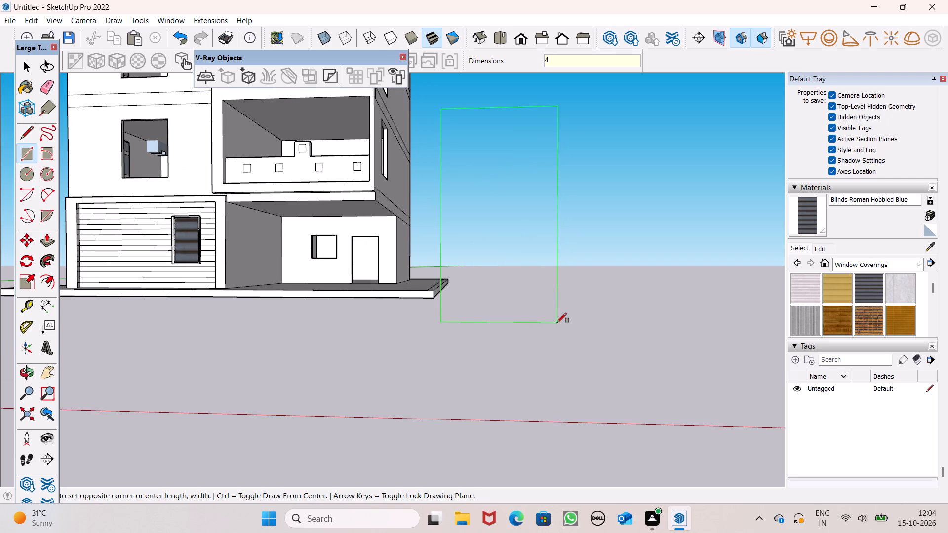
key(apostrophe)
key(comma)
text(7')
key(Return)
scroll(557, 322, down, 1)
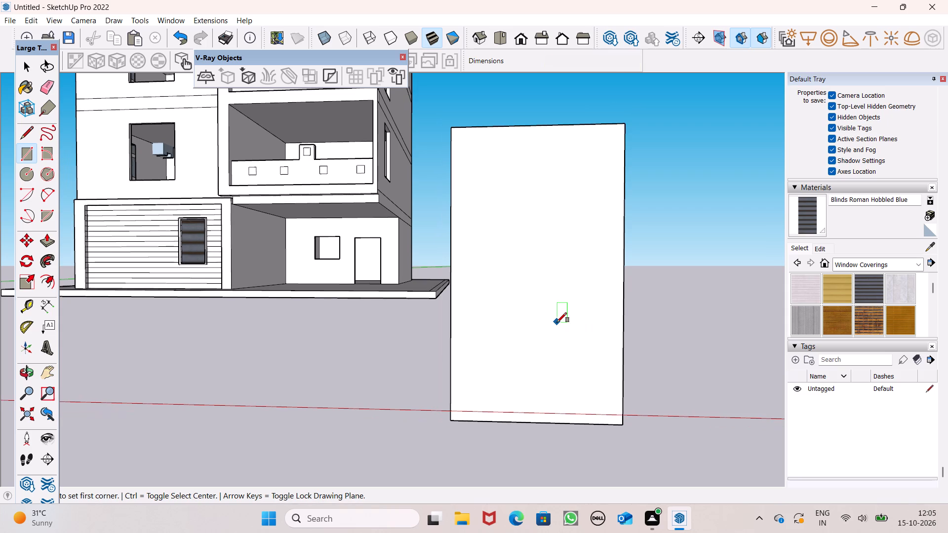
Move the new upright rectangle, face and edges together, a short distance to adjust its position beside the building.
key(space)
double_click(557, 322)
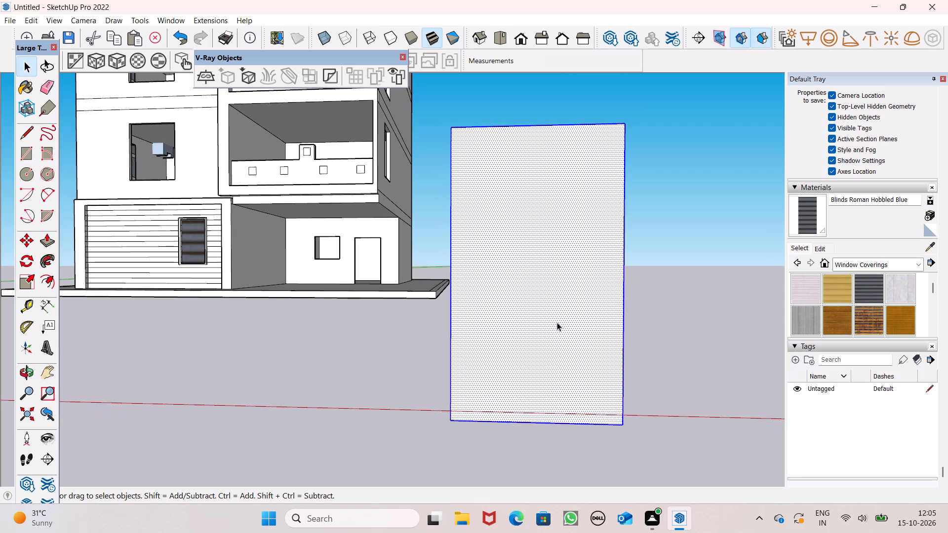
key(m)
key(Return)
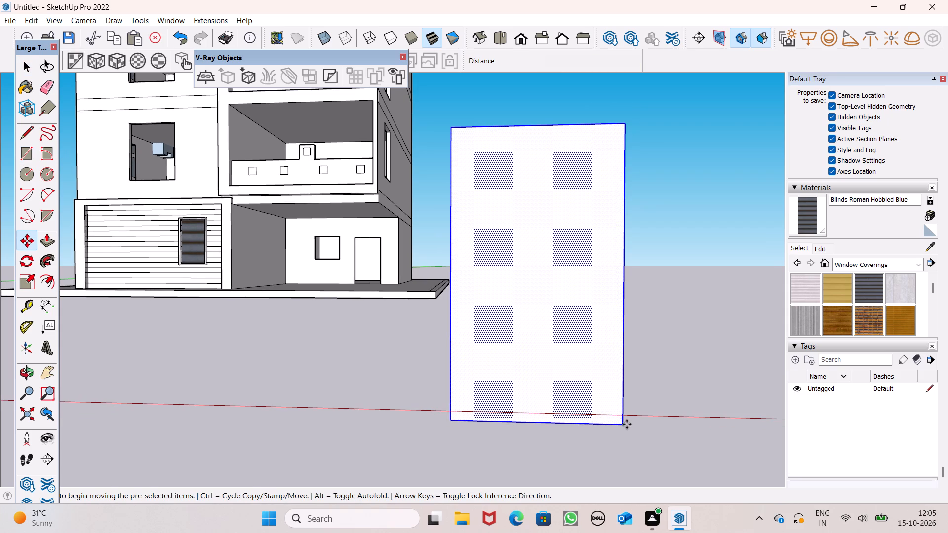
drag(621, 423, 637, 363)
key(space)
click(674, 379)
scroll(617, 373, down, 4)
scroll(665, 290, up, 1)
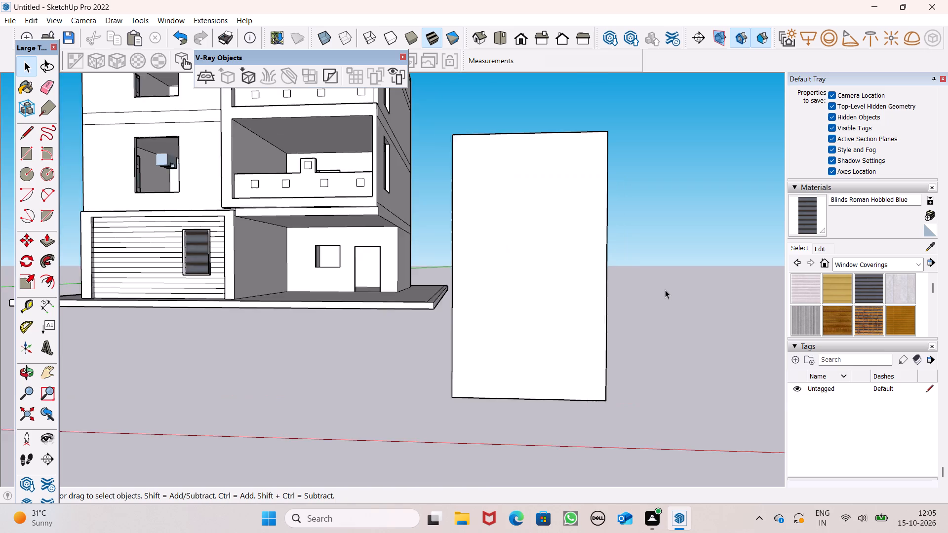
Offset the upright rectangle's outline 4" inward to form a border.
scroll(665, 290, up, 2)
scroll(665, 290, down, 5)
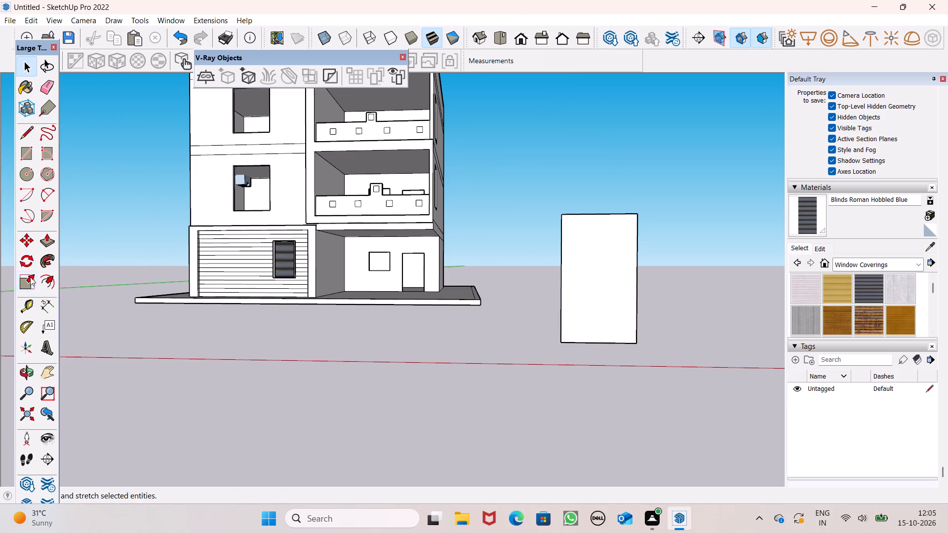
drag(47, 282, 54, 278)
scroll(486, 321, down, 3)
scroll(623, 315, up, 6)
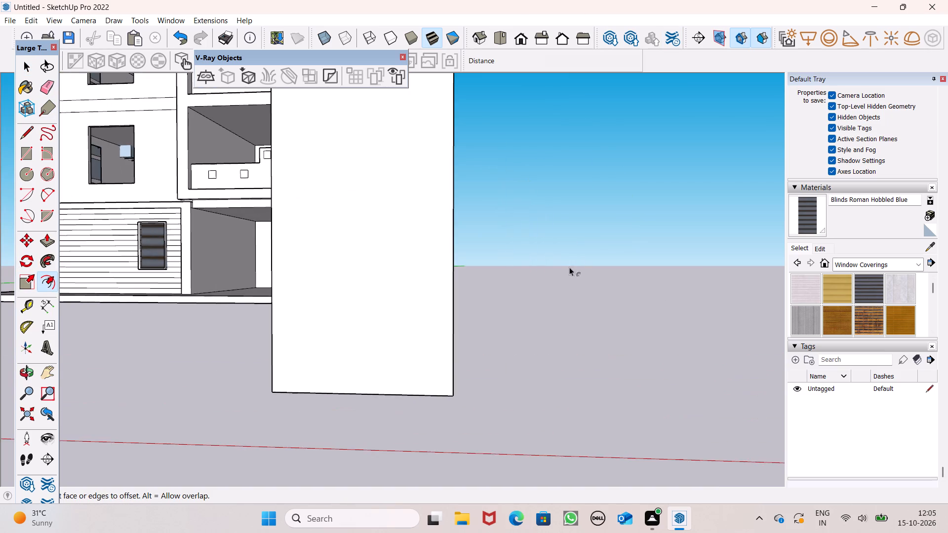
scroll(528, 236, down, 3)
scroll(503, 196, up, 5)
scroll(503, 195, down, 3)
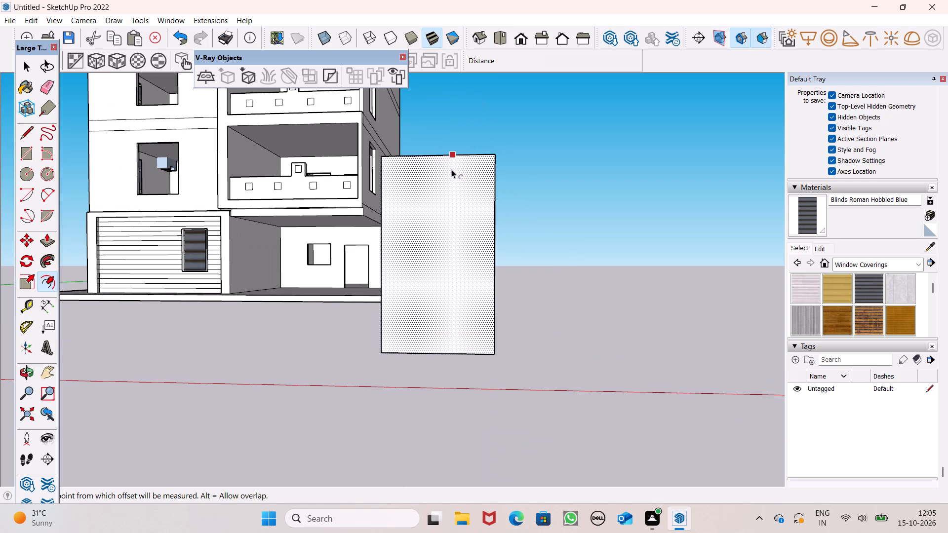
click(441, 167)
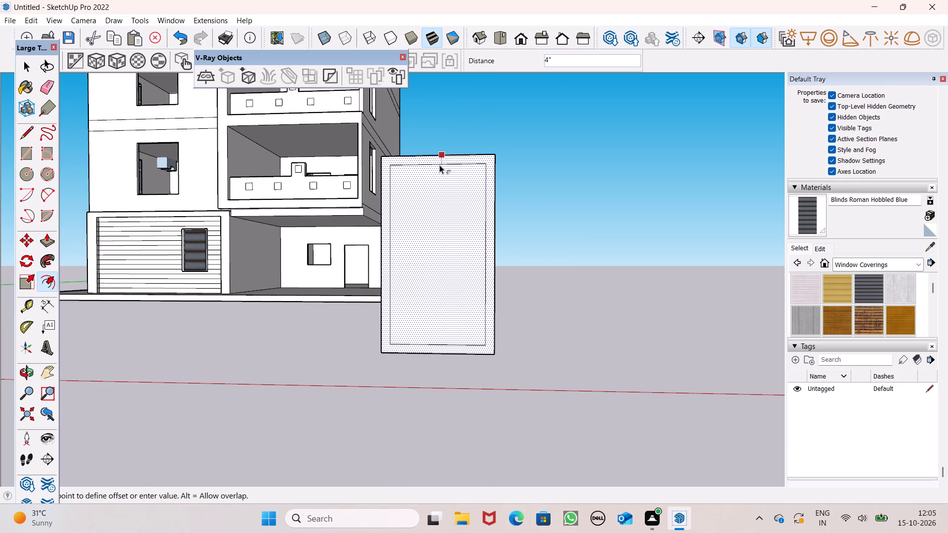
key(space)
click(520, 271)
Move the whole bordered rectangle closer to the front of the building's base slab.
scroll(523, 213, down, 1)
scroll(527, 255, down, 1)
middle_drag(525, 275, 484, 288)
scroll(479, 278, up, 1)
scroll(515, 208, down, 5)
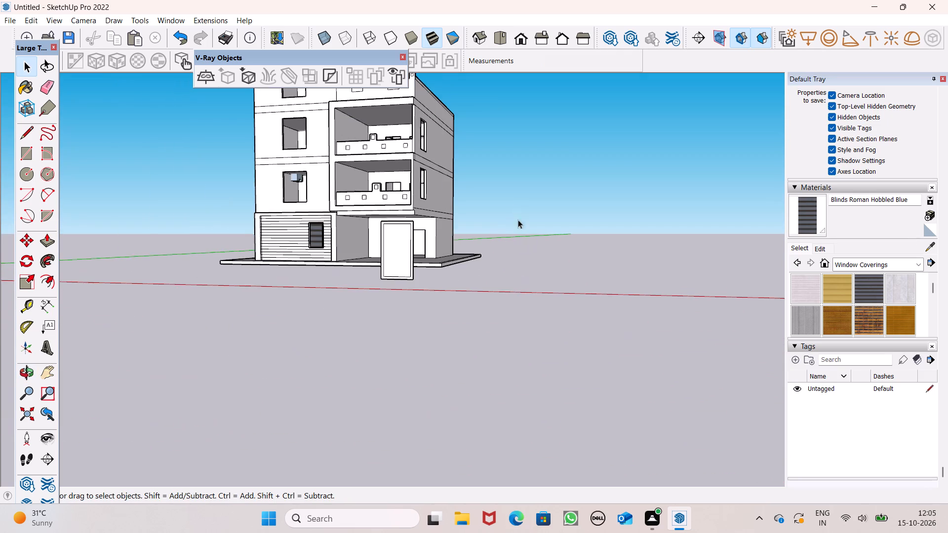
middle_drag(456, 281, 254, 303)
scroll(116, 266, up, 5)
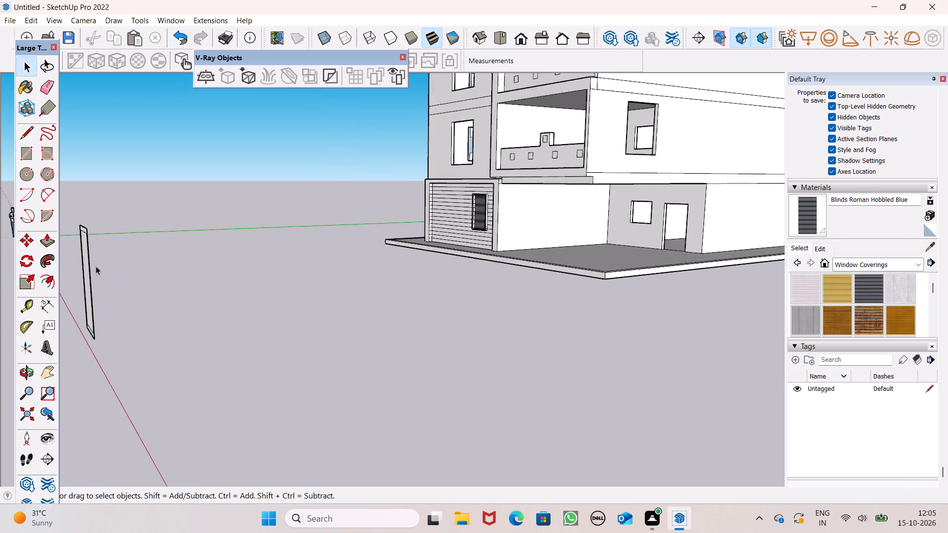
scroll(175, 279, down, 3)
middle_drag(275, 332, 355, 337)
scroll(355, 334, up, 1)
double_click(326, 313)
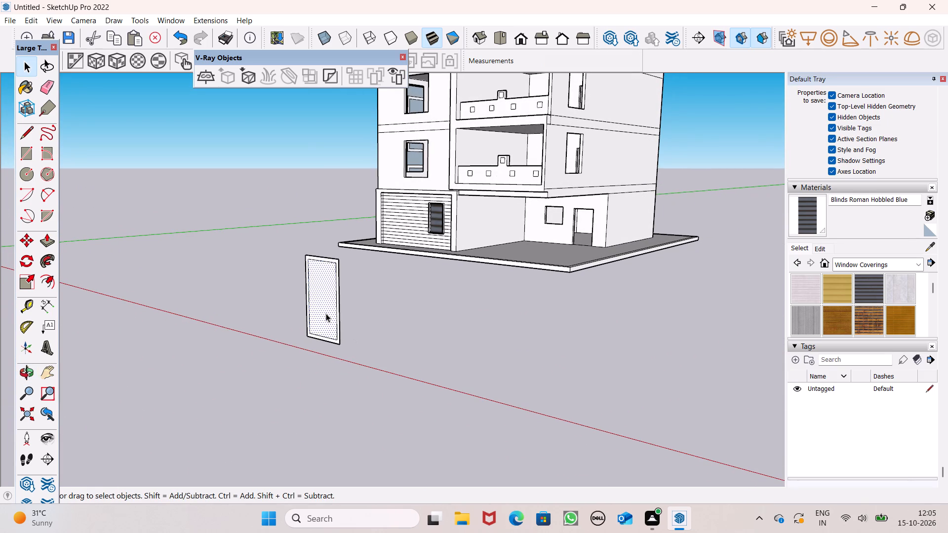
double_click(326, 312)
double_click(327, 310)
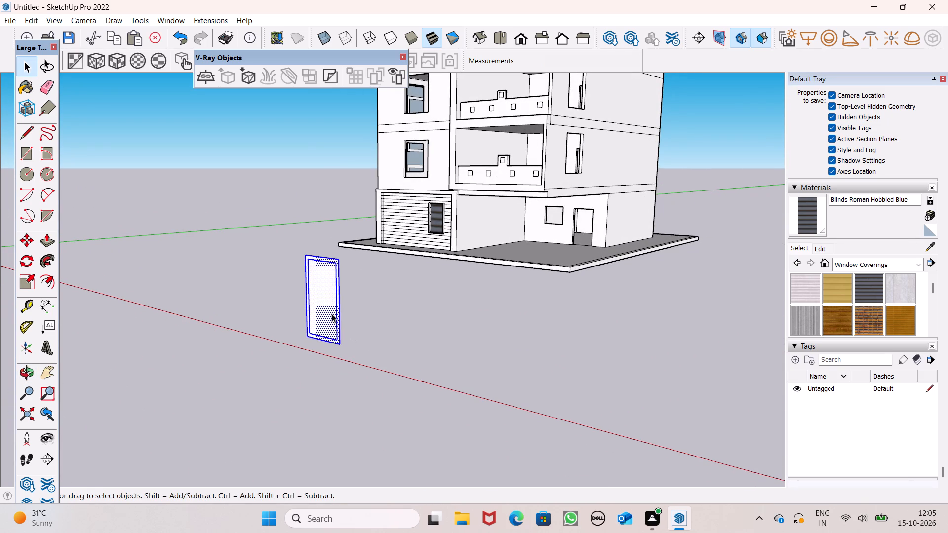
key(m)
key(Return)
drag(336, 338, 442, 335)
key(space)
click(488, 339)
Push/Pull the border ring on the rectangle's back face out by 6".
scroll(480, 273, down, 4)
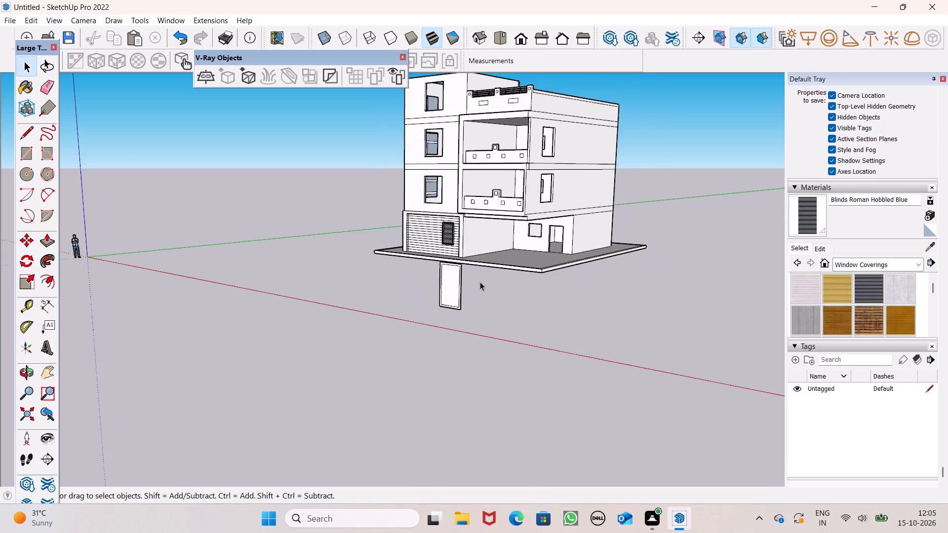
middle_drag(478, 290, 273, 304)
scroll(135, 290, up, 16)
middle_drag(146, 301, 133, 305)
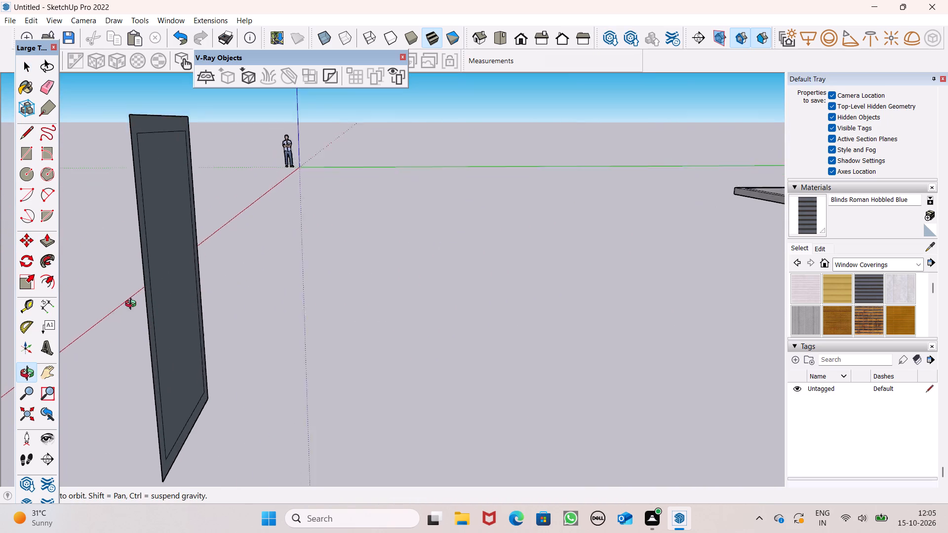
middle_drag(133, 305, 0, 280)
click(49, 248)
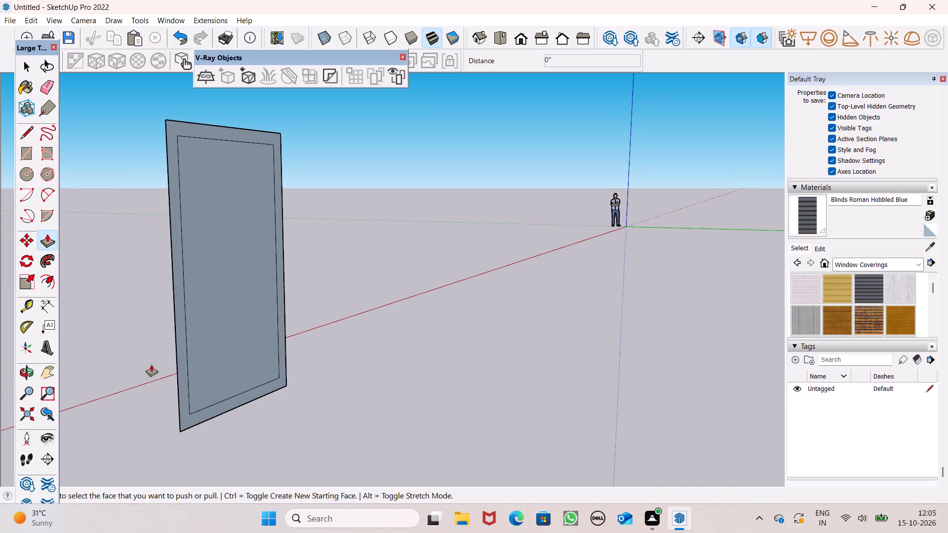
scroll(184, 397, up, 3)
drag(189, 397, 222, 412)
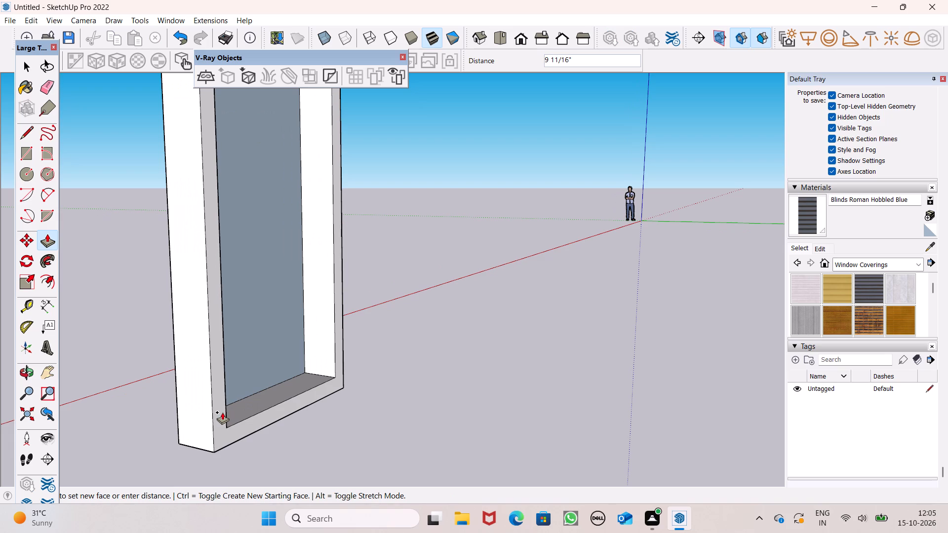
drag(222, 412, 222, 413)
key(6)
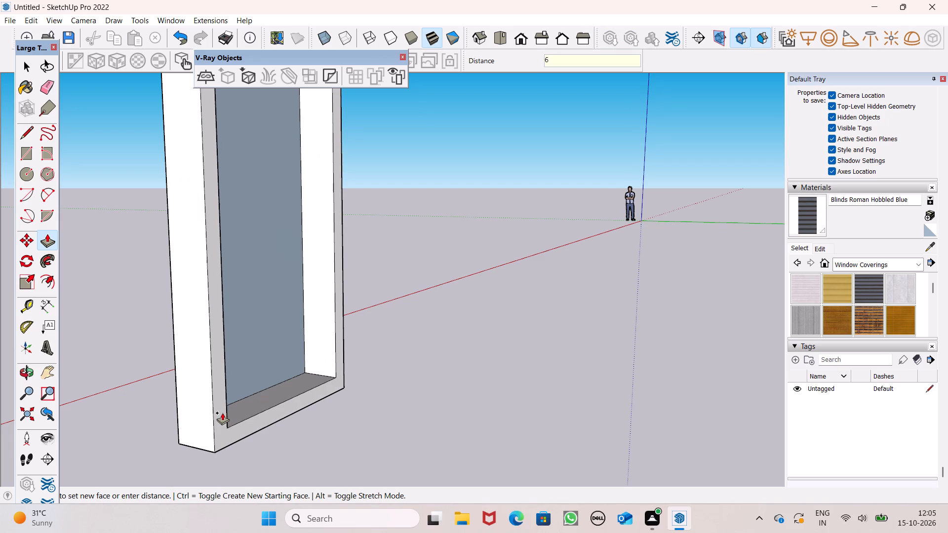
key(shift+quotedbl)
drag(222, 413, 225, 400)
key(Return)
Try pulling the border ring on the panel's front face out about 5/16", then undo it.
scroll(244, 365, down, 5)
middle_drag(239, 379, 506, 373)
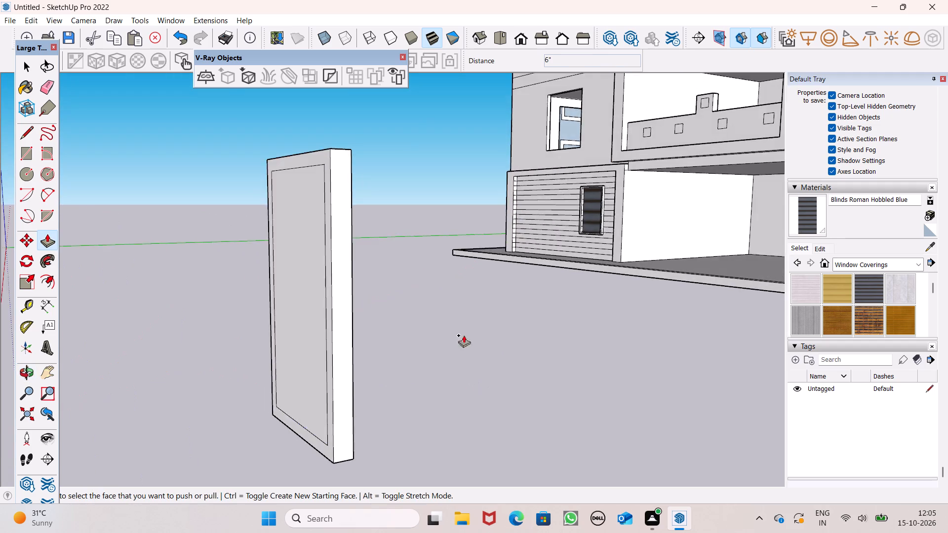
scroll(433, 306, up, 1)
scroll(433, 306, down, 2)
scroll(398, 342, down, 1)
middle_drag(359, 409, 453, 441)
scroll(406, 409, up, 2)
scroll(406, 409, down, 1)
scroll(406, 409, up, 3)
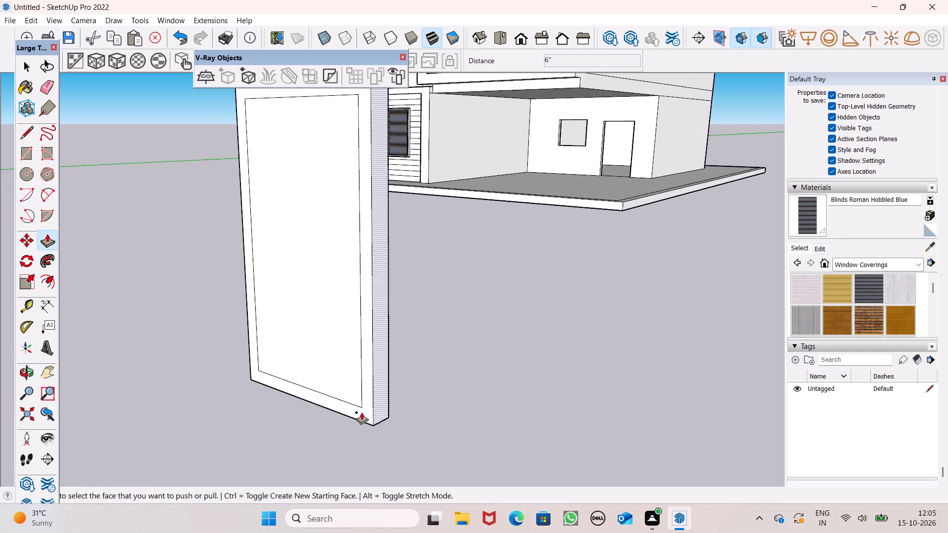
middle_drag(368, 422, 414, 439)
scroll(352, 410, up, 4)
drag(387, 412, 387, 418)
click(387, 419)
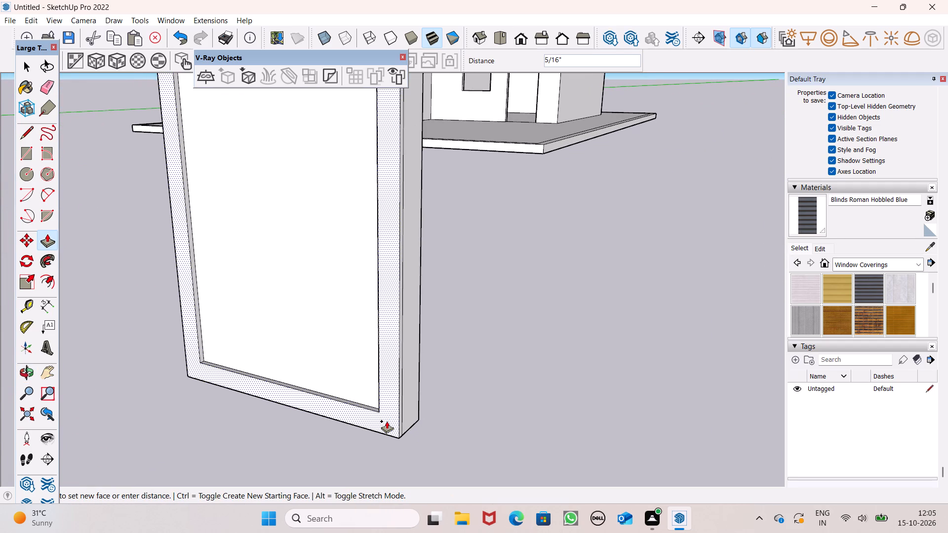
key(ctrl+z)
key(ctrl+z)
Pull the border ring on the panel's front face slightly outward so the inner panel sits recessed.
drag(390, 417, 390, 418)
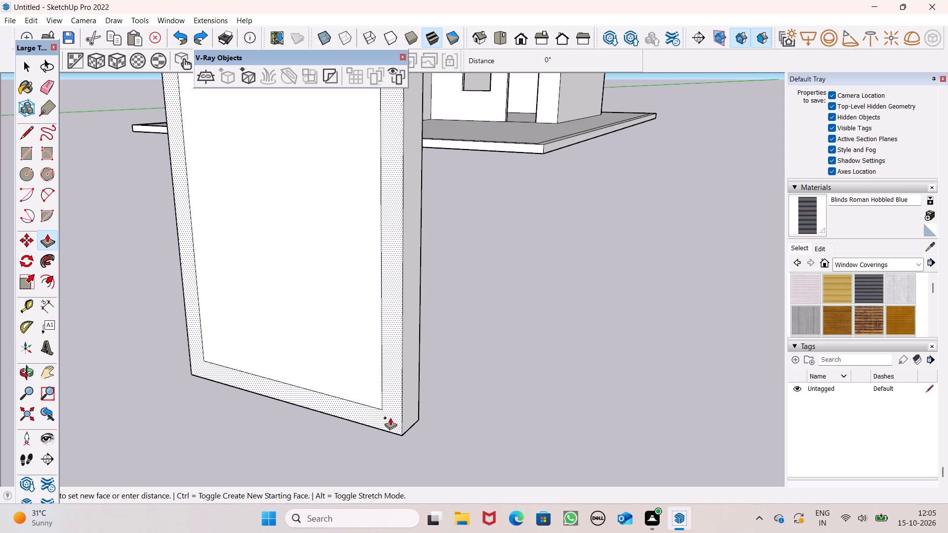
drag(390, 418, 388, 424)
key(space)
scroll(508, 367, down, 4)
middle_drag(511, 369, 587, 377)
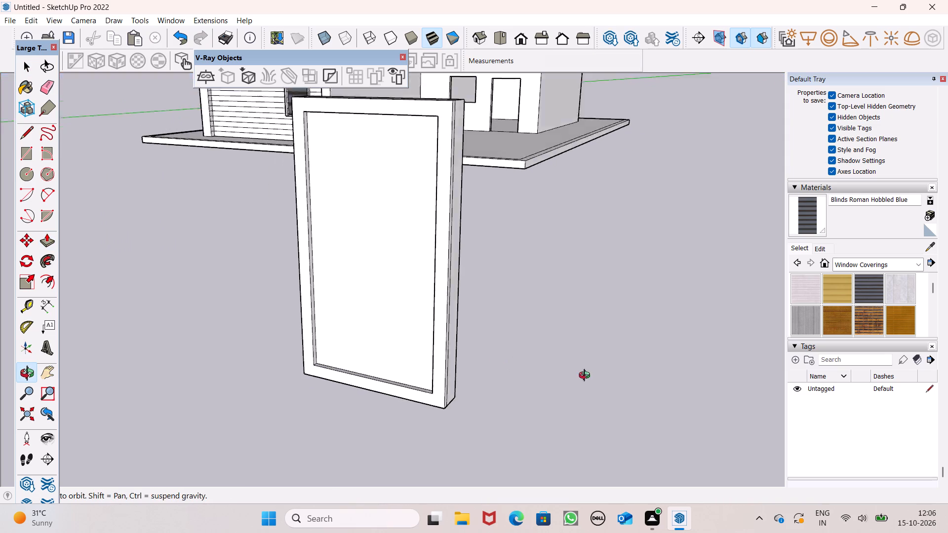
middle_drag(587, 377, 613, 364)
scroll(610, 284, down, 4)
middle_drag(603, 314, 604, 319)
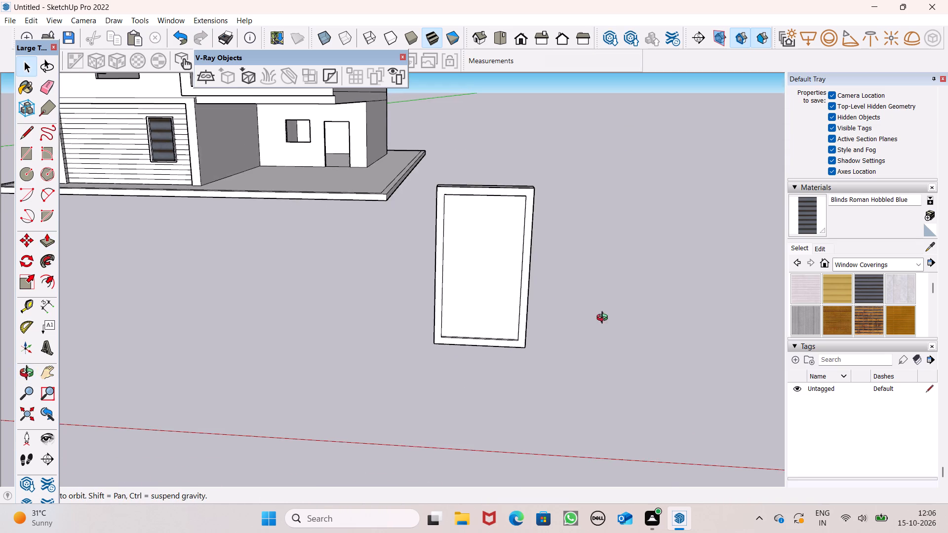
Move the whole framed panel about 16' 4" closer to the building's base slab.
middle_drag(604, 319, 636, 348)
scroll(575, 299, down, 1)
triple_click(627, 403)
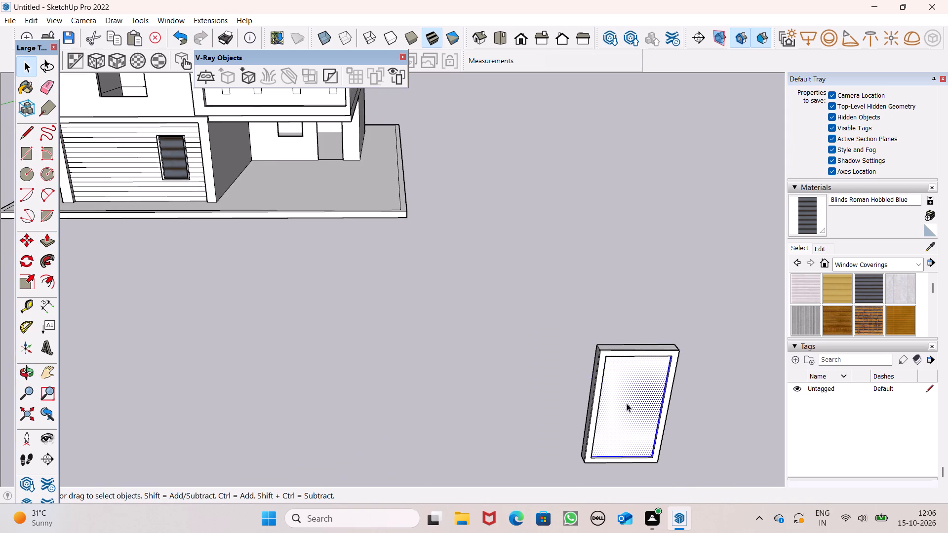
click(627, 403)
key(m)
key(Return)
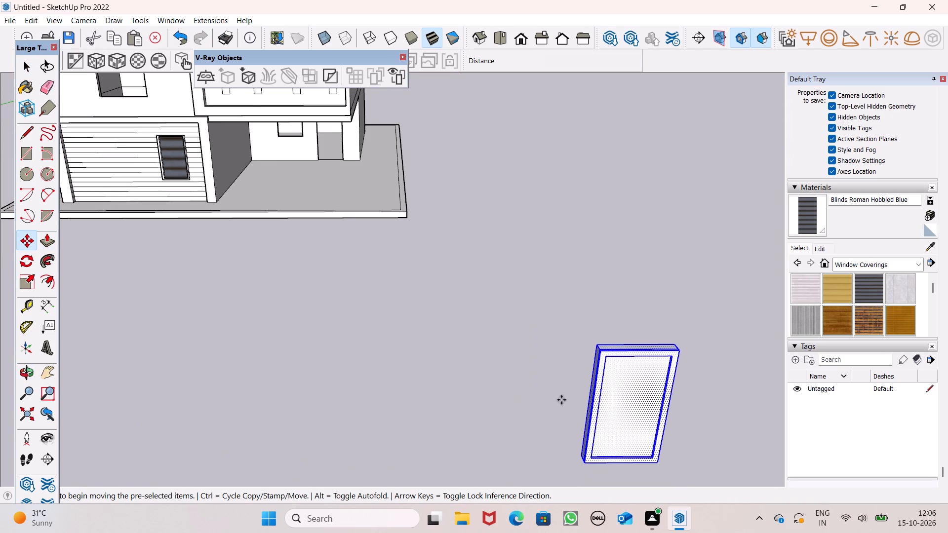
drag(658, 460, 516, 330)
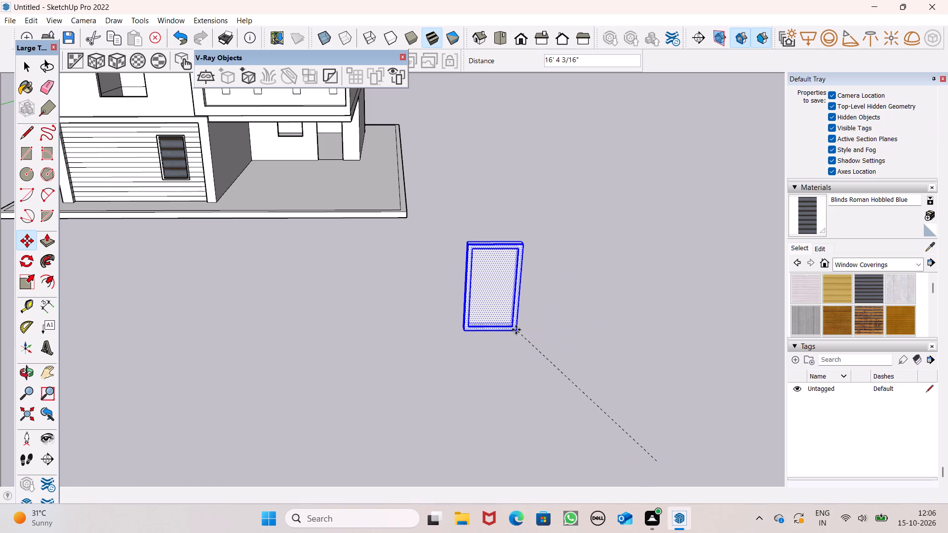
click(549, 341)
key(space)
click(549, 341)
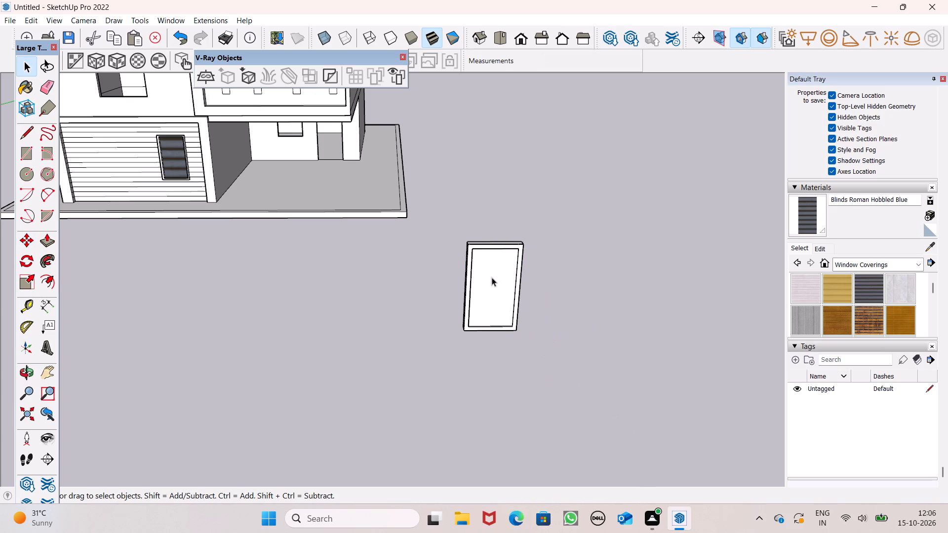
Erase the extra seam edges running along the panel's top face and one outer side face.
scroll(580, 289, up, 1)
middle_drag(581, 290, 458, 330)
scroll(239, 369, up, 6)
middle_drag(308, 372, 238, 386)
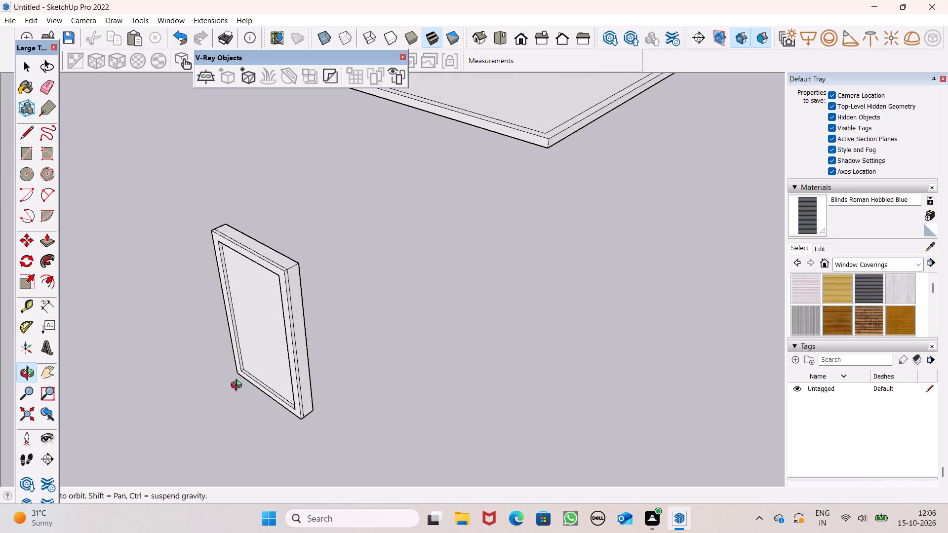
middle_drag(238, 386, 141, 376)
scroll(230, 256, up, 2)
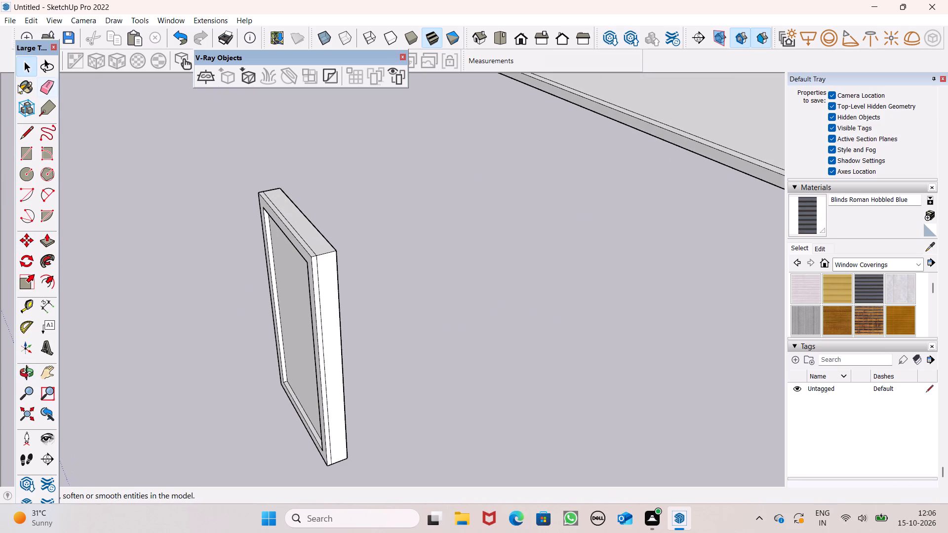
click(39, 82)
scroll(268, 223, up, 6)
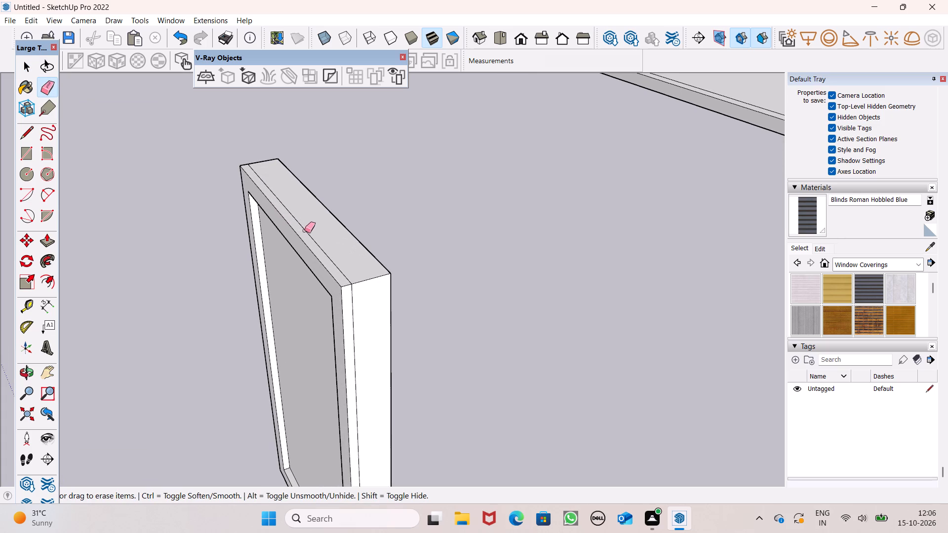
click(306, 234)
click(319, 242)
click(352, 299)
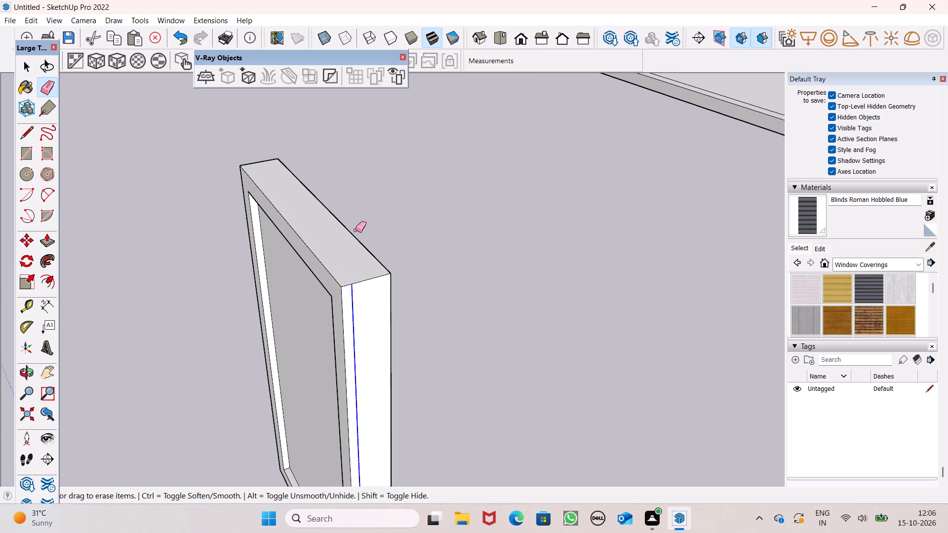
Erase the matching seam edge along the panel's opposite outer side face.
scroll(356, 209, down, 4)
middle_drag(293, 248, 662, 215)
middle_drag(586, 209, 706, 188)
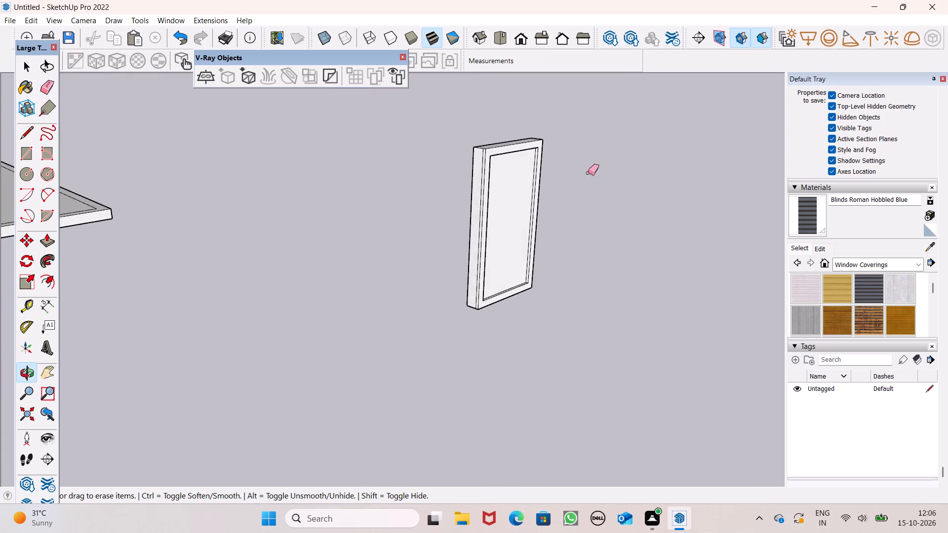
scroll(540, 182, up, 6)
middle_drag(519, 206, 581, 197)
scroll(456, 182, down, 1)
scroll(456, 182, up, 2)
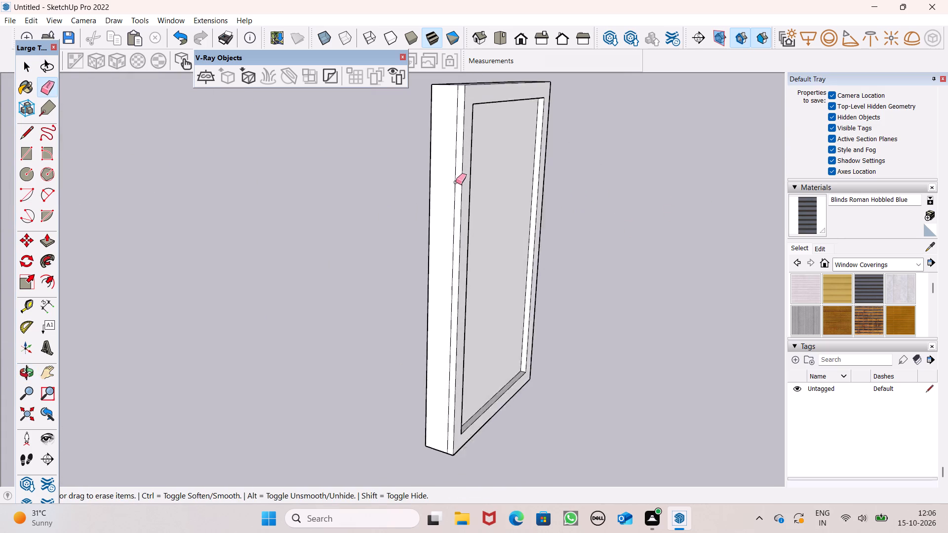
scroll(456, 182, up, 2)
click(457, 180)
click(455, 176)
Paint the panel's recessed front face with the Wood Bamboo material from the Wood collection.
scroll(478, 152, down, 4)
middle_drag(558, 329, 320, 260)
scroll(335, 222, up, 1)
scroll(336, 266, down, 7)
scroll(375, 305, down, 2)
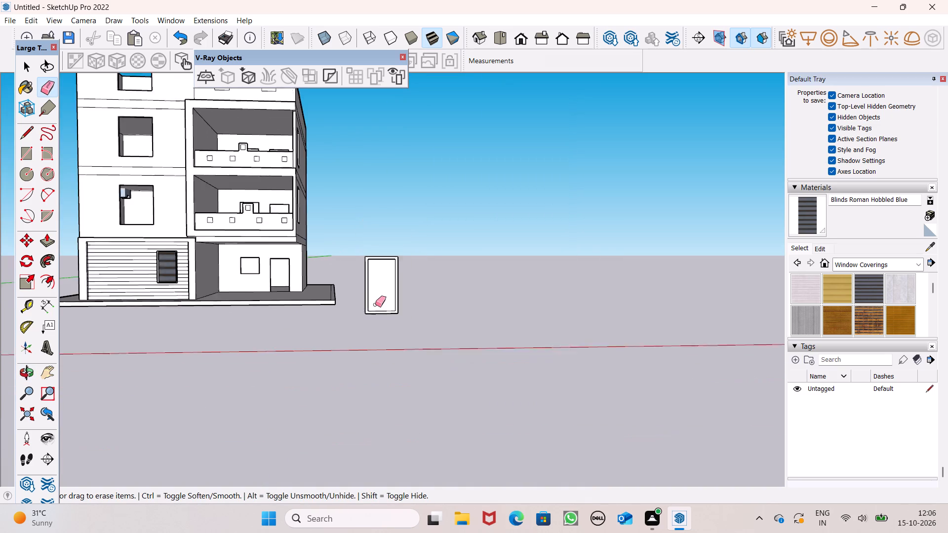
scroll(375, 305, down, 2)
scroll(408, 288, up, 2)
key(space)
scroll(381, 287, up, 7)
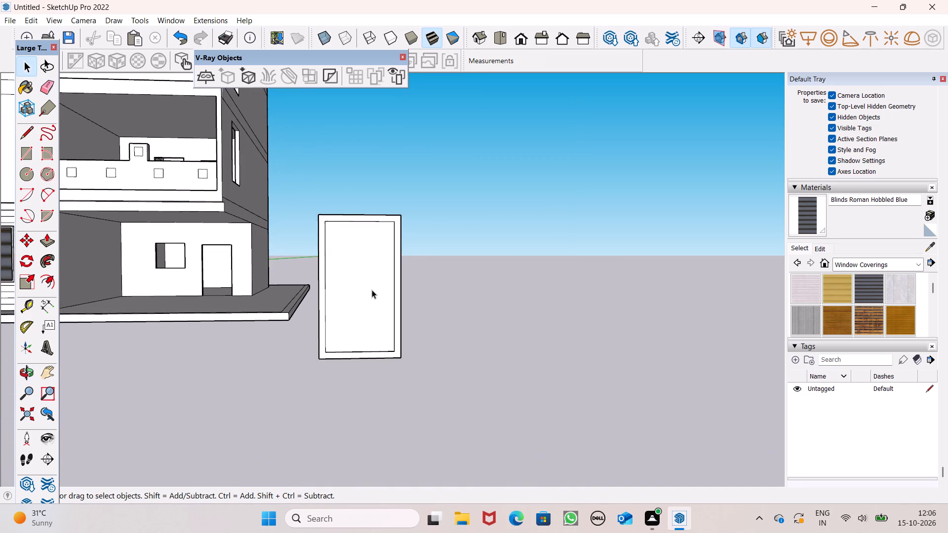
scroll(372, 290, up, 4)
scroll(370, 290, down, 5)
middle_drag(366, 309, 370, 344)
scroll(370, 363, up, 7)
scroll(368, 303, down, 4)
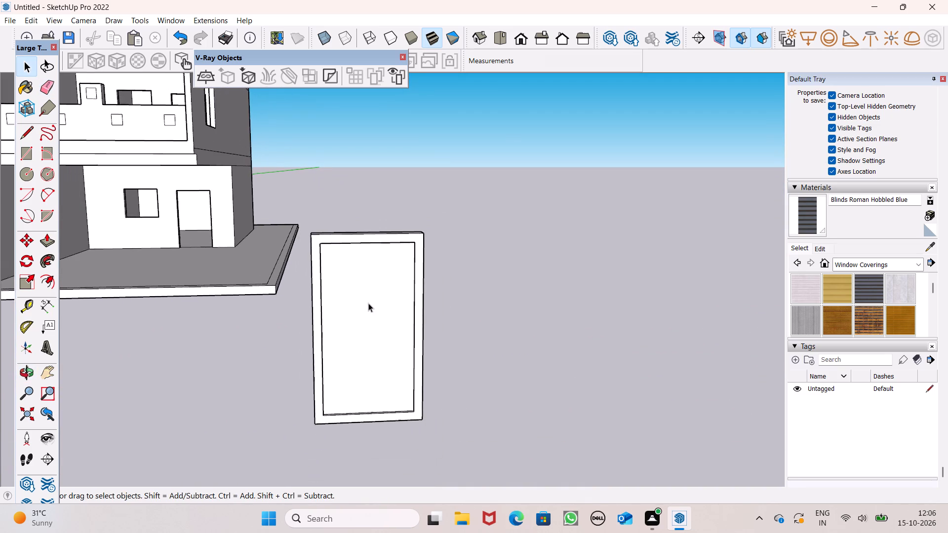
scroll(374, 368, up, 4)
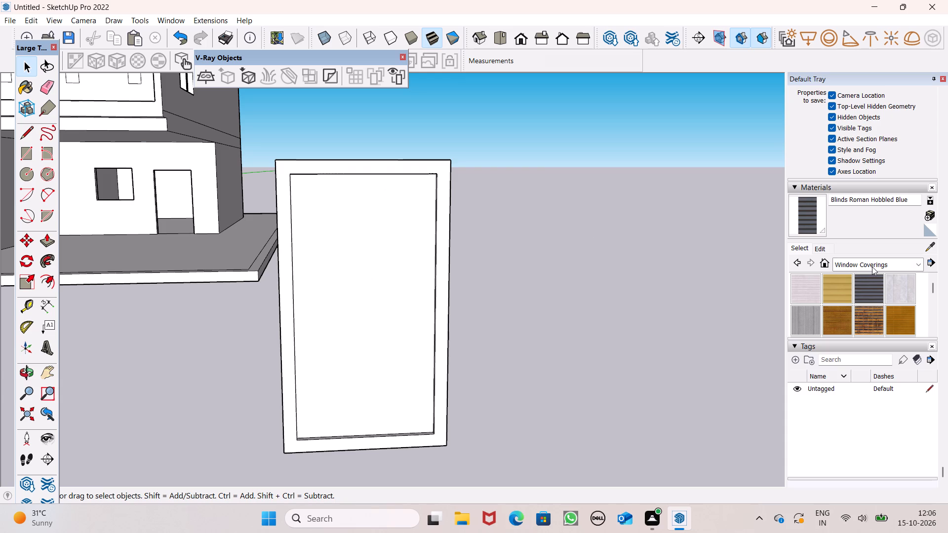
click(872, 266)
click(880, 421)
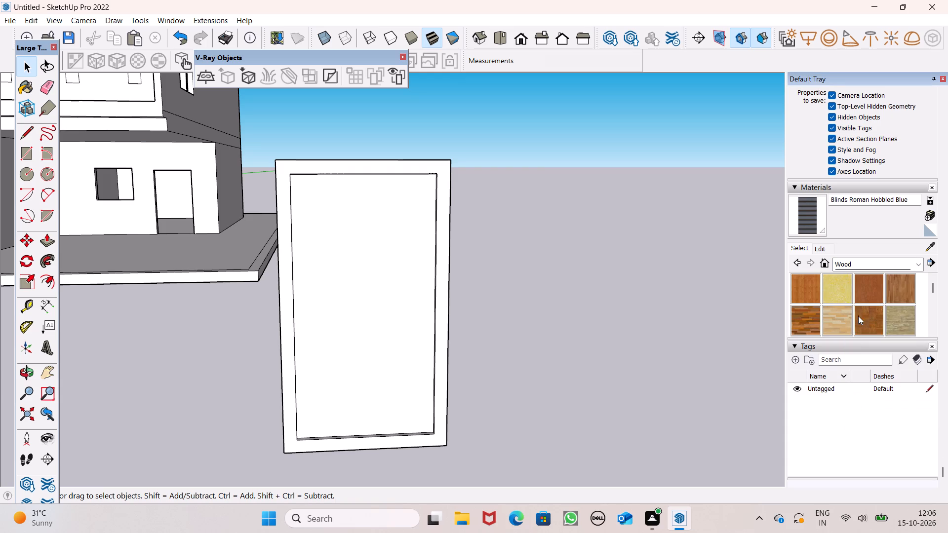
click(798, 289)
click(413, 285)
Apply Wood Bamboo to the panel's front border, one outer side face and an inner side edge of the front recess.
scroll(424, 307, up, 1)
middle_drag(426, 309, 467, 318)
scroll(467, 318, up, 1)
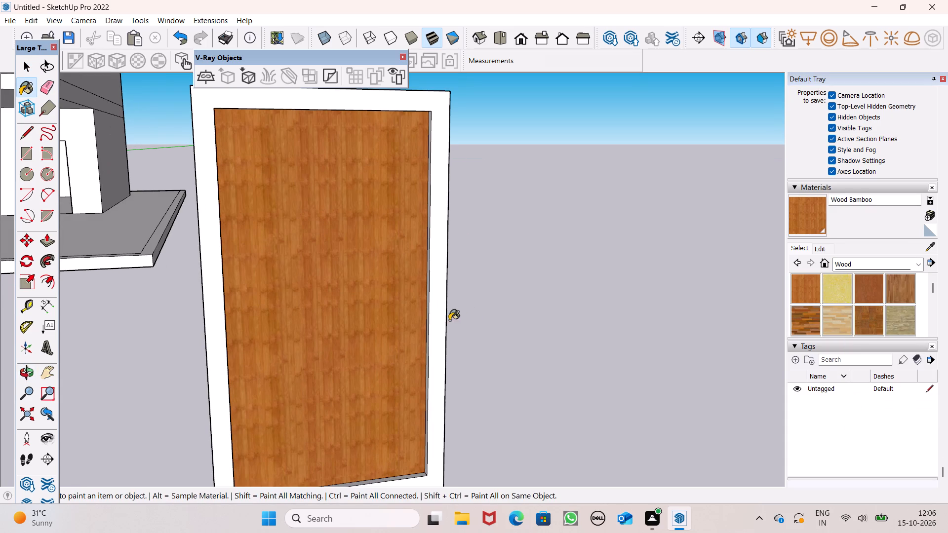
click(437, 325)
scroll(433, 286, down, 6)
middle_drag(421, 313, 578, 319)
scroll(353, 304, up, 3)
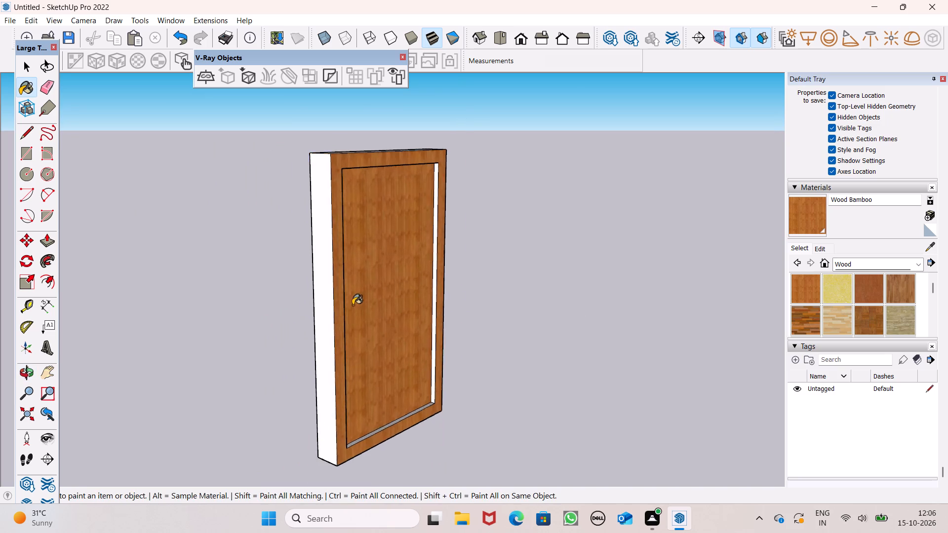
scroll(353, 305, up, 2)
click(310, 312)
scroll(473, 317, up, 4)
click(449, 310)
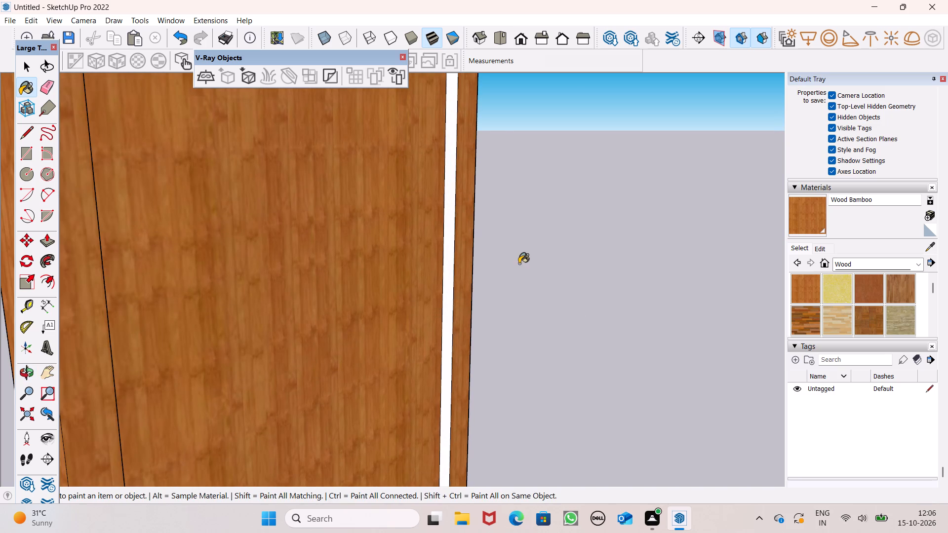
Apply Wood Bamboo to the front recess's other inner side edge, the panel's opposite outer side and its top face.
scroll(519, 264, down, 4)
middle_drag(536, 302, 172, 353)
scroll(328, 240, up, 2)
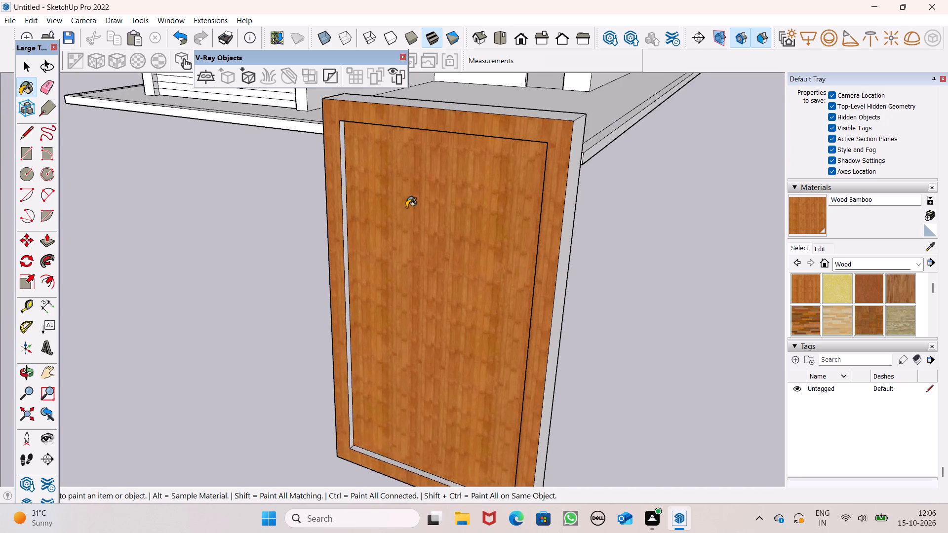
scroll(406, 207, up, 1)
click(340, 240)
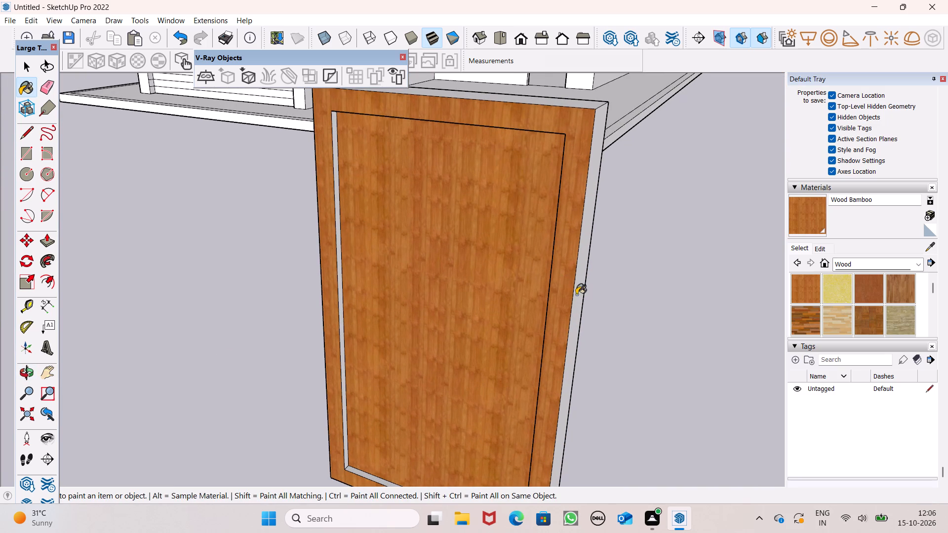
click(582, 297)
middle_drag(575, 285, 527, 340)
scroll(527, 340, up, 1)
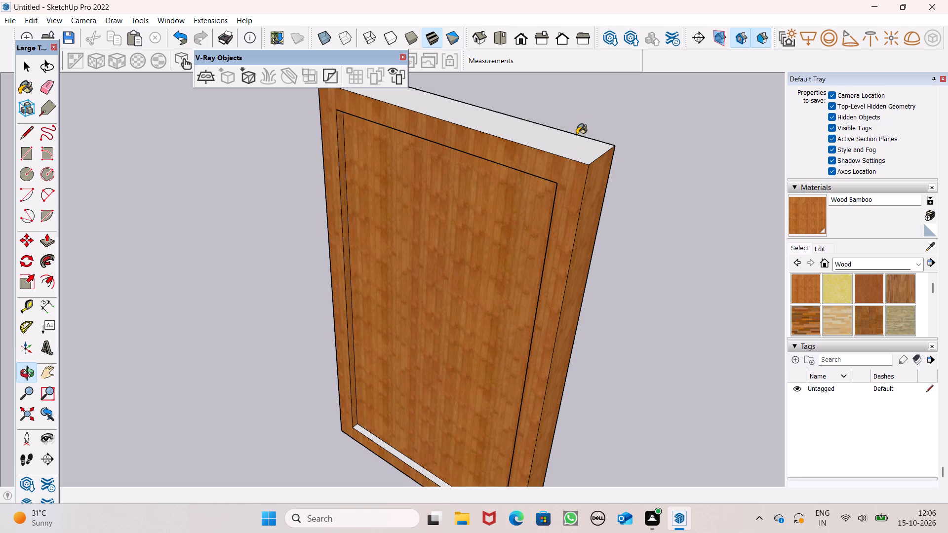
click(579, 127)
Paint the bottom inner edge of the front recess with Wood Bamboo.
scroll(564, 211, down, 3)
middle_drag(538, 331, 482, 304)
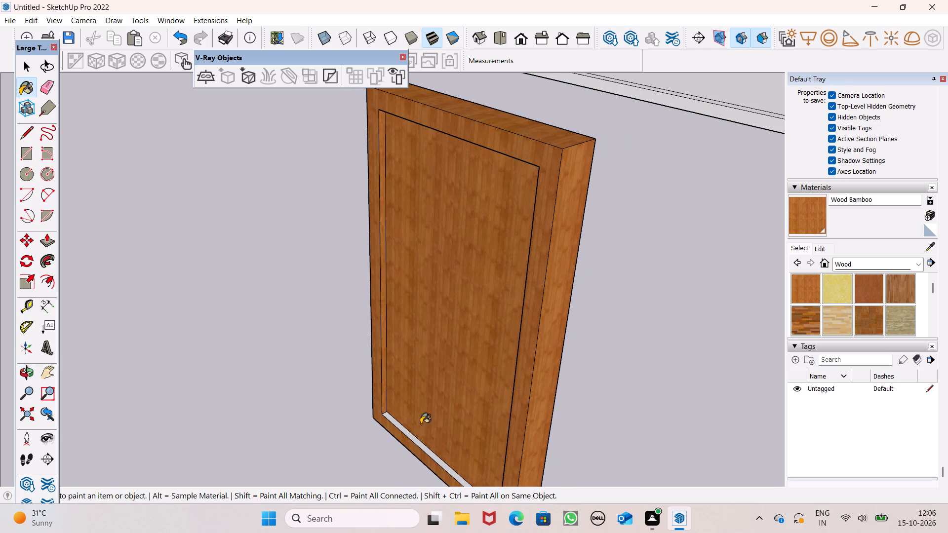
click(419, 440)
drag(417, 440, 419, 436)
scroll(443, 419, up, 4)
drag(416, 452, 416, 445)
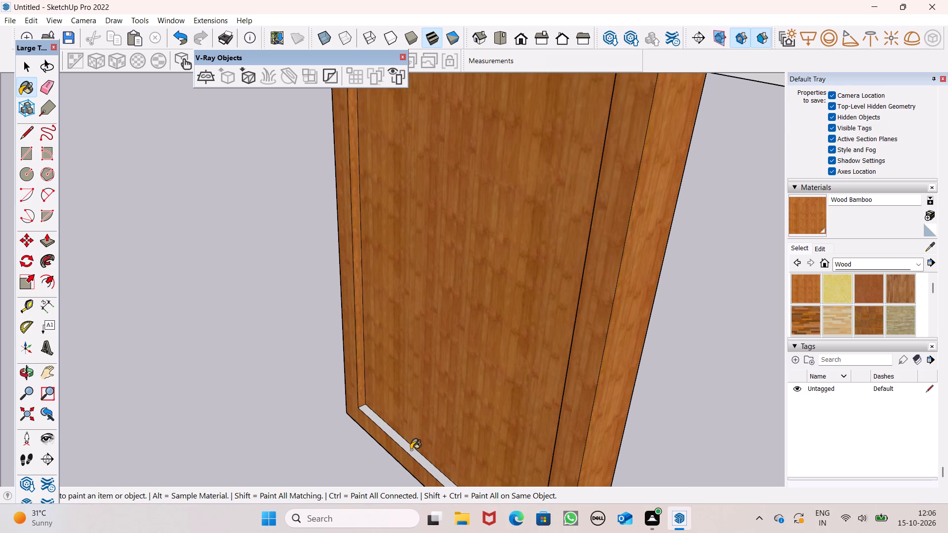
drag(411, 450, 413, 440)
scroll(490, 311, up, 6)
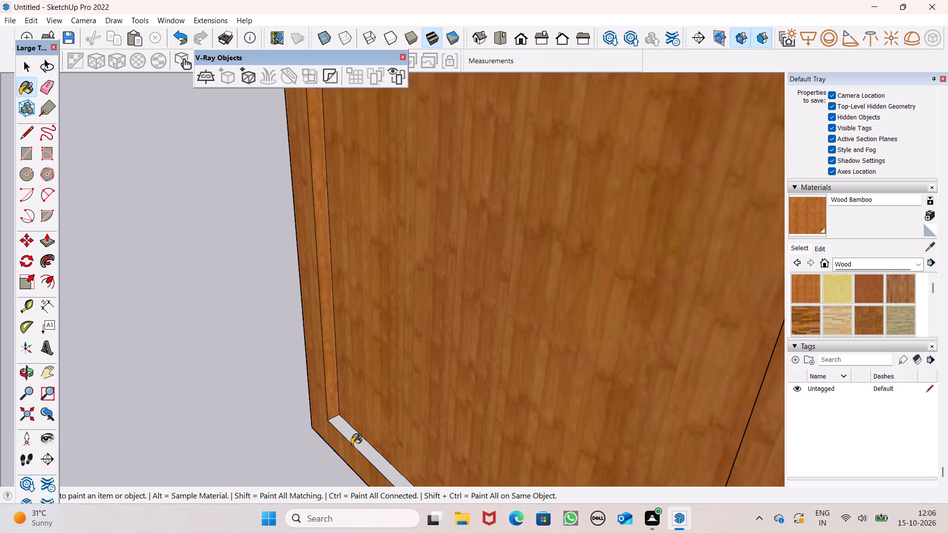
drag(352, 445, 358, 437)
scroll(426, 247, down, 6)
scroll(394, 464, up, 6)
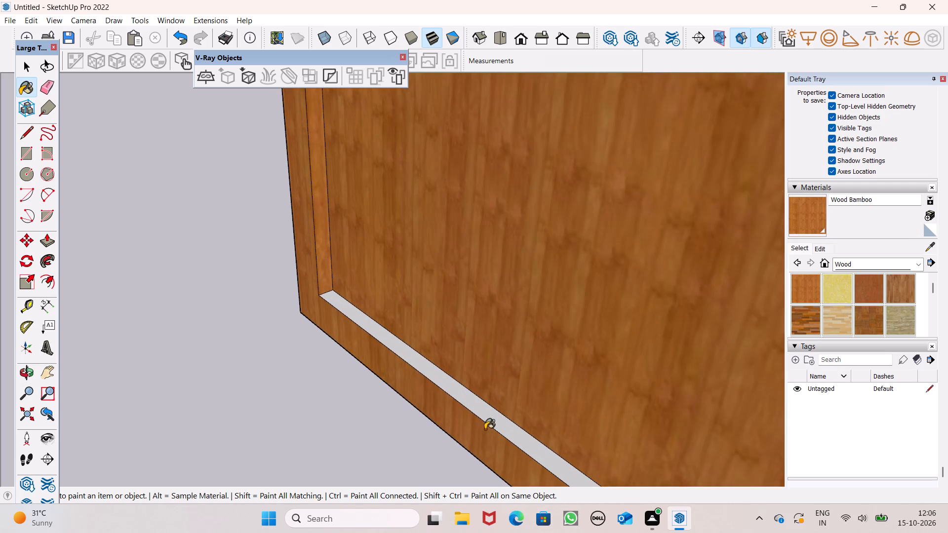
click(498, 419)
Paint the panel's back border and the bottom and one side inner edge of its back recess with Wood Bamboo.
scroll(501, 343, down, 8)
scroll(592, 248, down, 5)
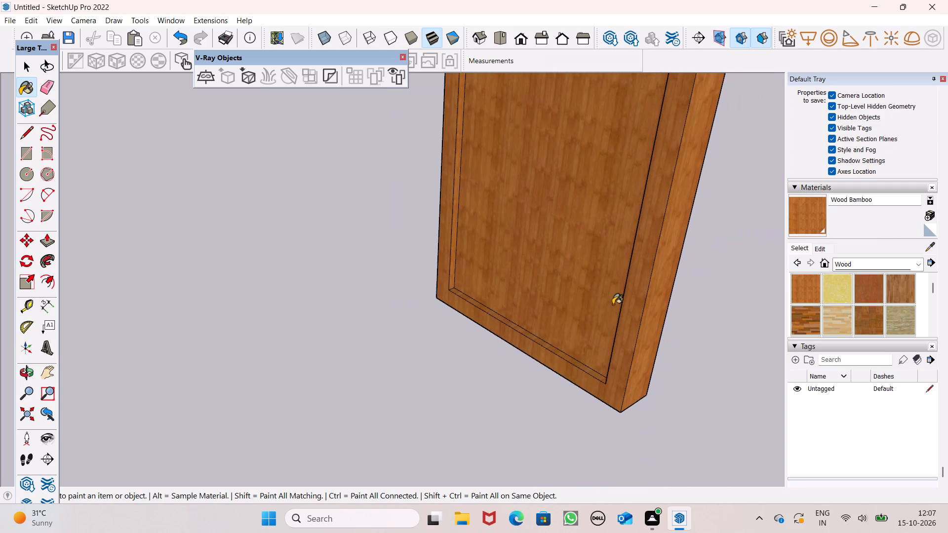
middle_drag(613, 305, 236, 298)
click(279, 324)
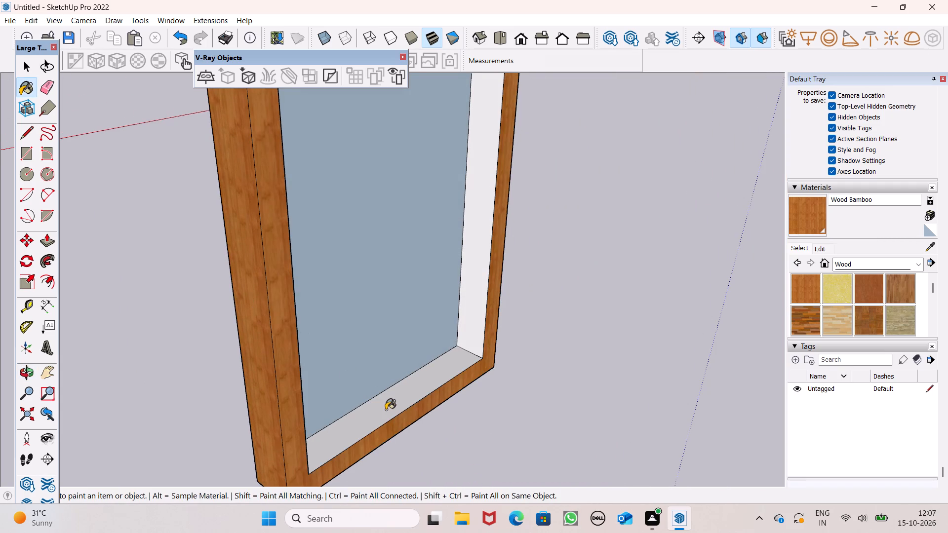
click(386, 410)
click(474, 305)
Paint the remaining side and top inner edges of the back recess with Wood Bamboo.
scroll(521, 267, up, 1)
scroll(521, 267, down, 4)
middle_drag(543, 288, 185, 323)
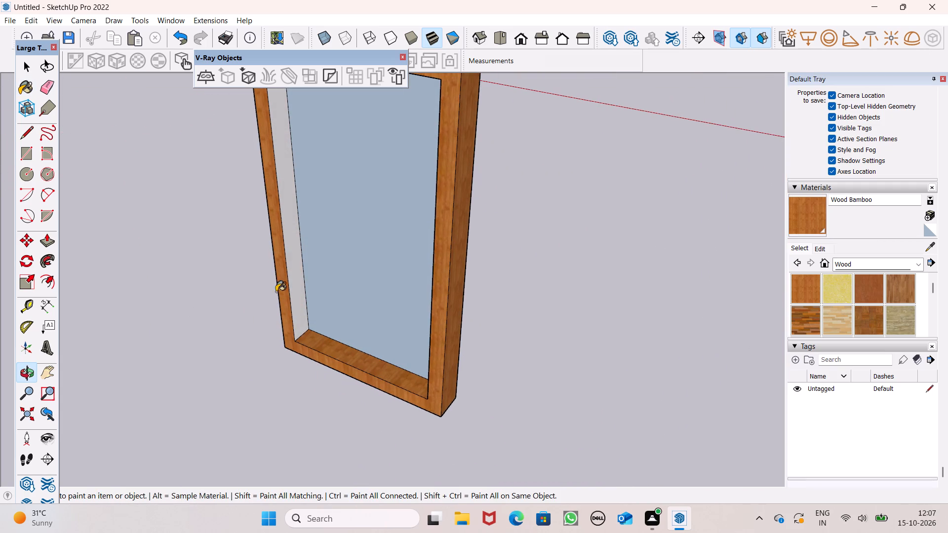
click(294, 278)
scroll(397, 284, down, 6)
middle_drag(401, 287, 448, 132)
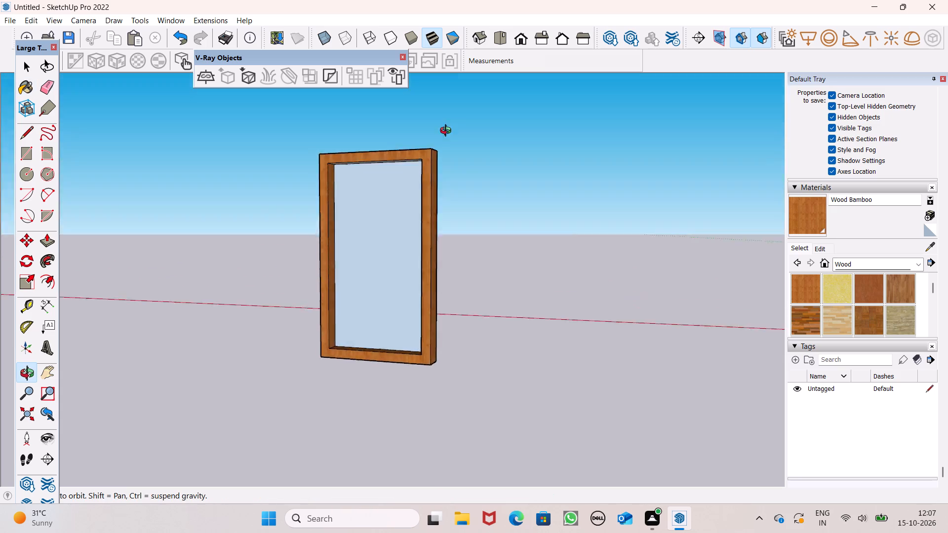
middle_drag(448, 132, 434, 58)
scroll(378, 178, up, 4)
click(398, 169)
Paint the underside of the framed panel with Wood Bamboo.
scroll(420, 150, down, 6)
scroll(456, 242, up, 1)
middle_drag(457, 249, 477, 381)
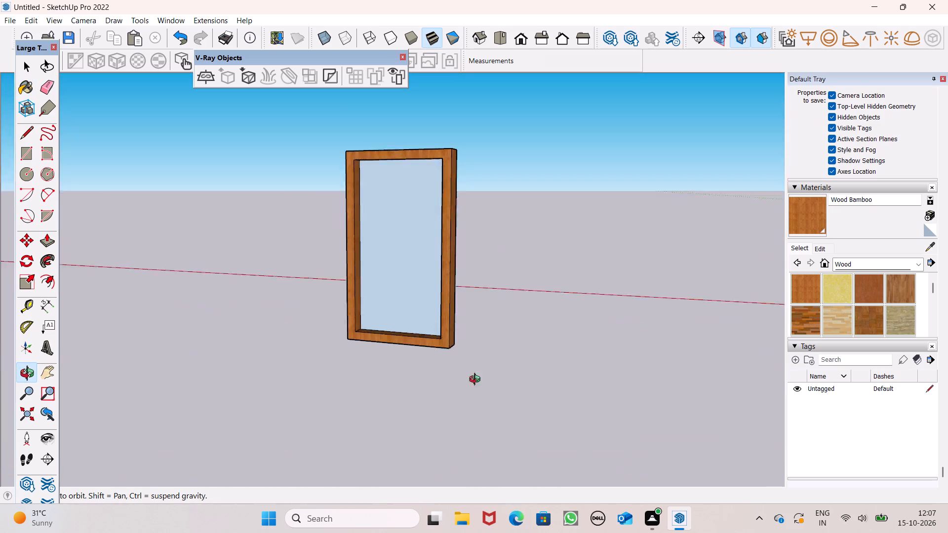
middle_drag(477, 381, 460, 505)
scroll(483, 322, up, 1)
middle_drag(485, 326, 483, 53)
scroll(487, 181, up, 1)
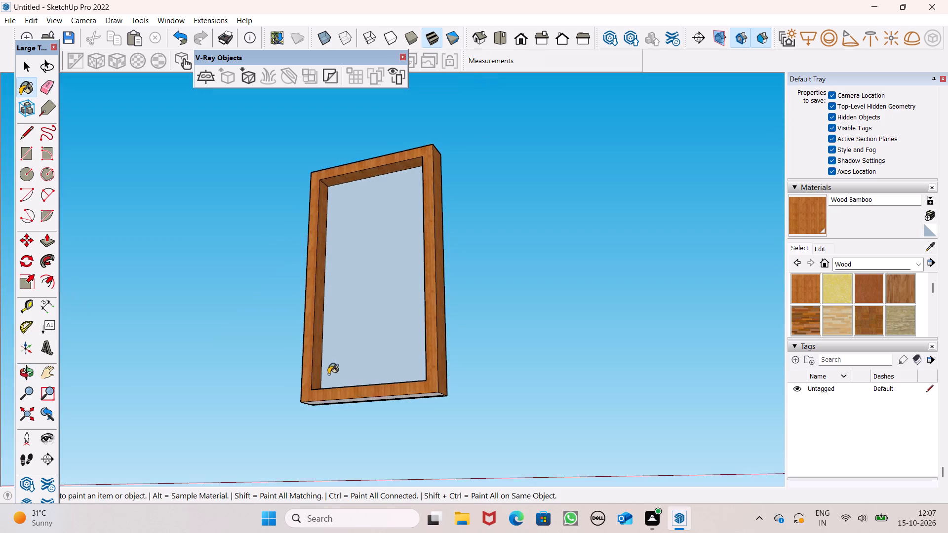
scroll(332, 400, up, 7)
middle_drag(425, 398, 428, 349)
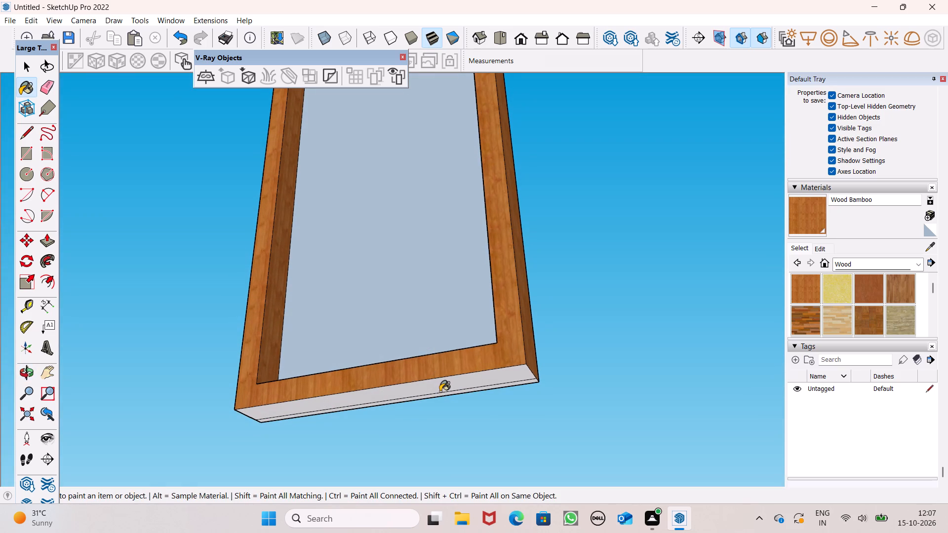
click(440, 391)
scroll(500, 416, up, 1)
middle_drag(499, 416, 498, 340)
scroll(496, 355, up, 3)
drag(511, 378, 510, 372)
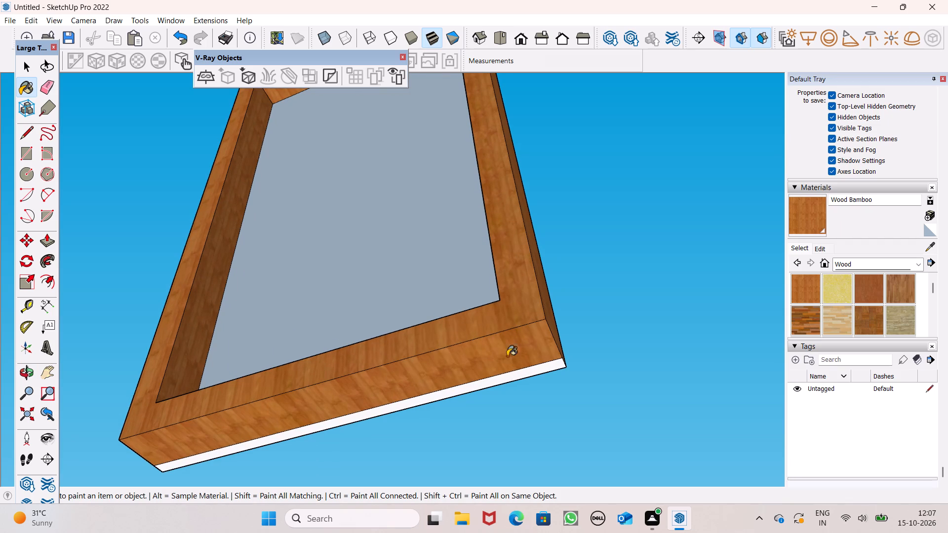
scroll(522, 377, up, 2)
click(546, 369)
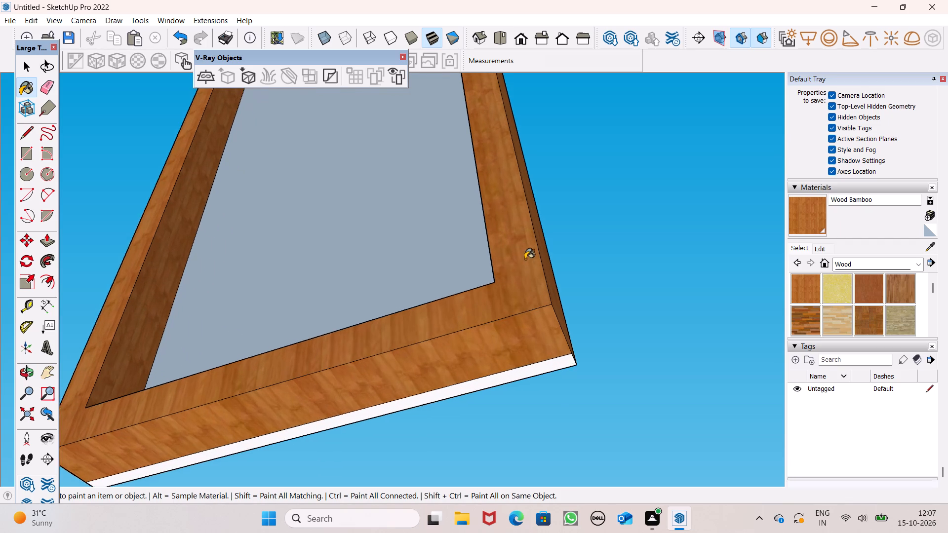
Push/pull the panel's recessed centre face 6" so it is flush with the surrounding border.
scroll(525, 259, down, 5)
middle_drag(549, 273, 596, 496)
scroll(508, 313, down, 5)
middle_drag(531, 345, 547, 459)
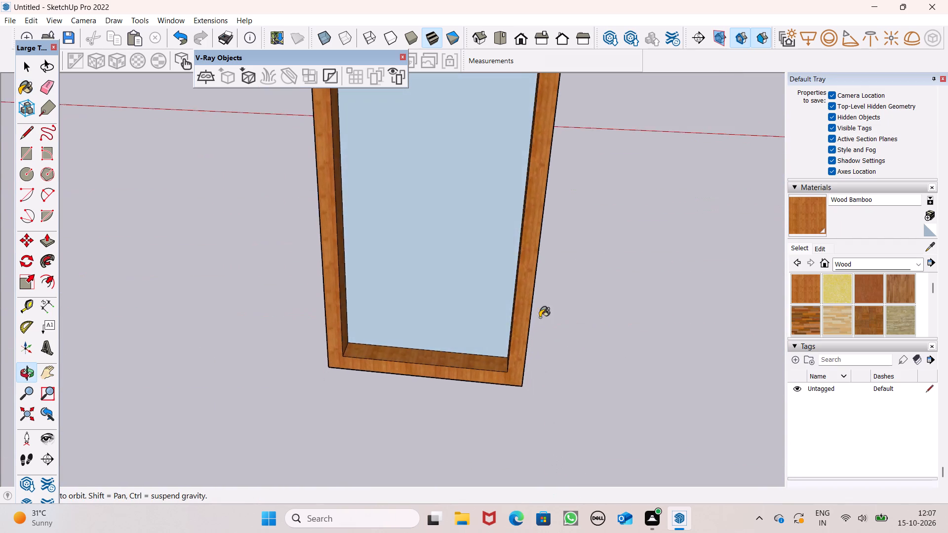
scroll(540, 317, down, 5)
click(54, 251)
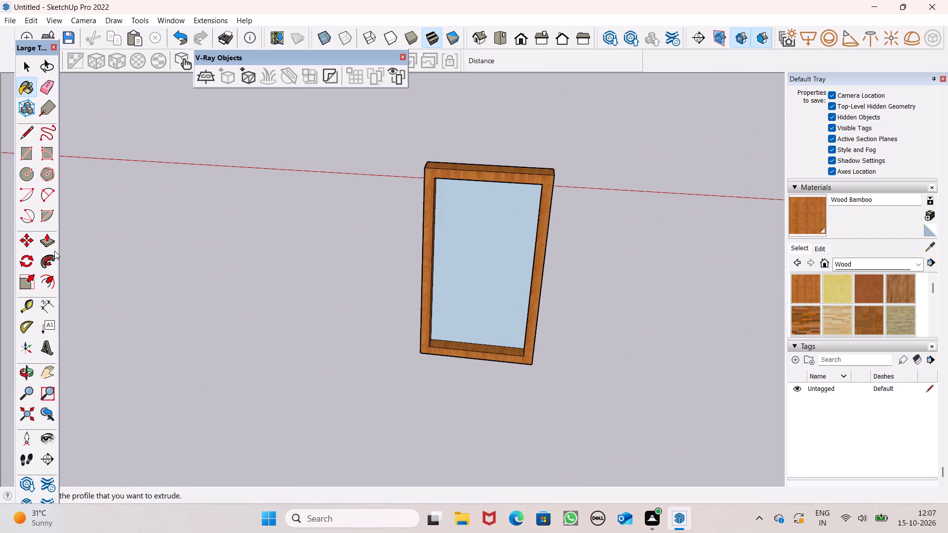
click(50, 238)
drag(475, 324, 477, 340)
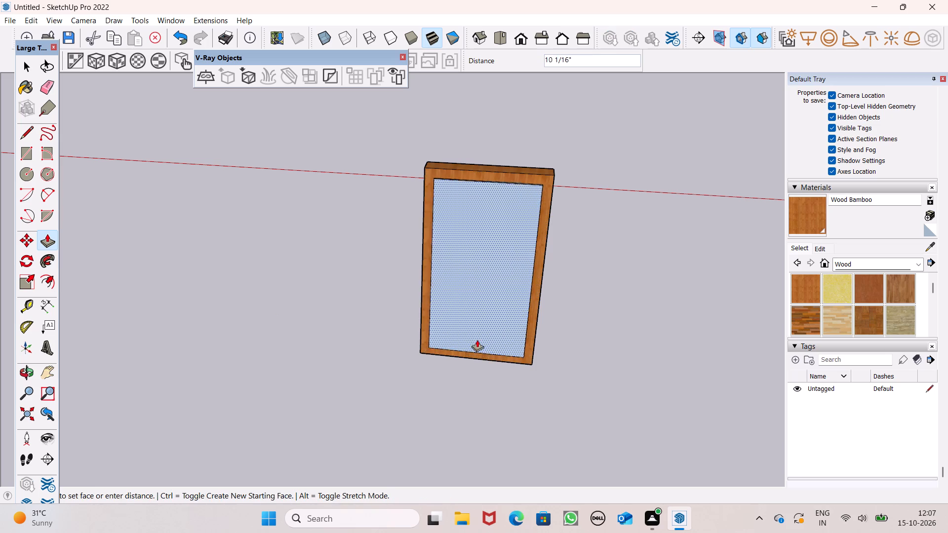
drag(477, 340, 533, 326)
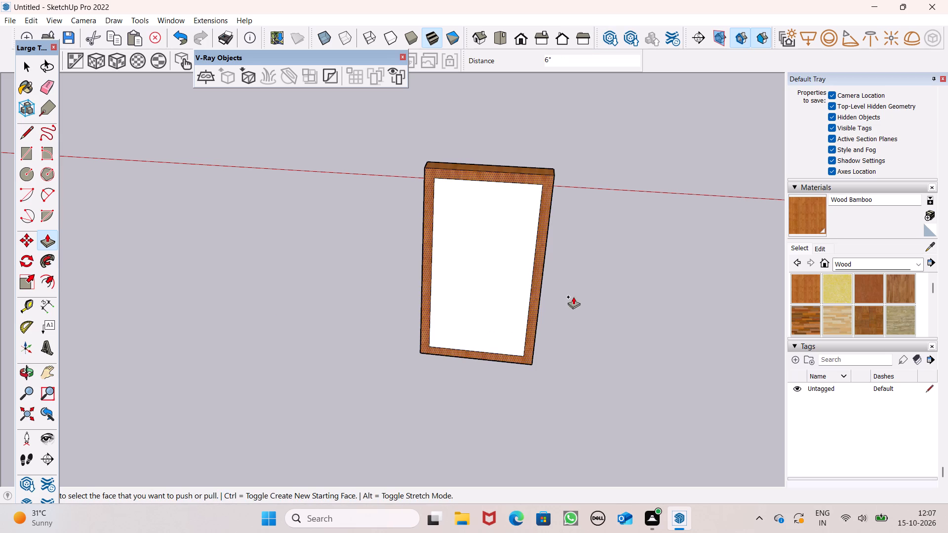
Paint the large centre faces on both sides of the panel with Wood Bamboo.
click(798, 214)
click(503, 273)
scroll(508, 273, down, 3)
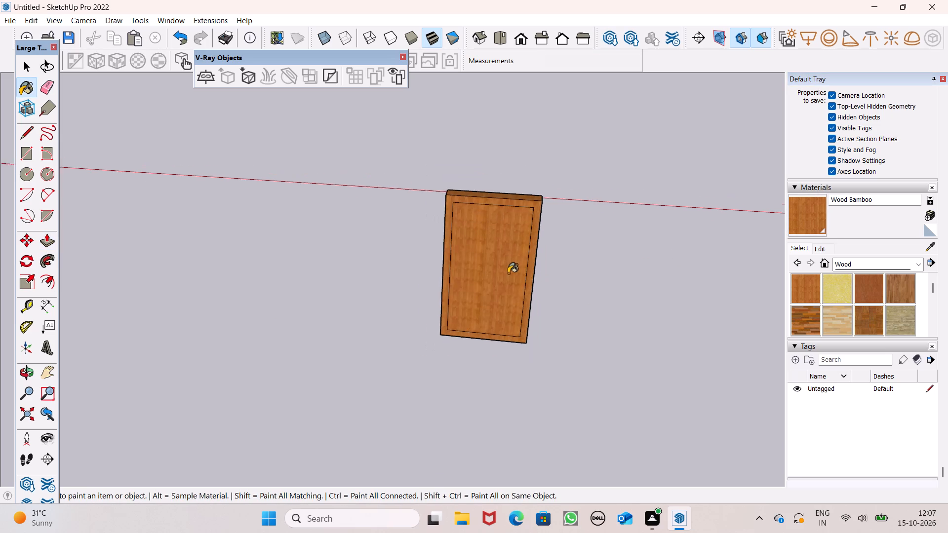
scroll(508, 273, down, 2)
middle_drag(493, 304, 0, 312)
scroll(452, 240, down, 6)
middle_drag(451, 317, 249, 308)
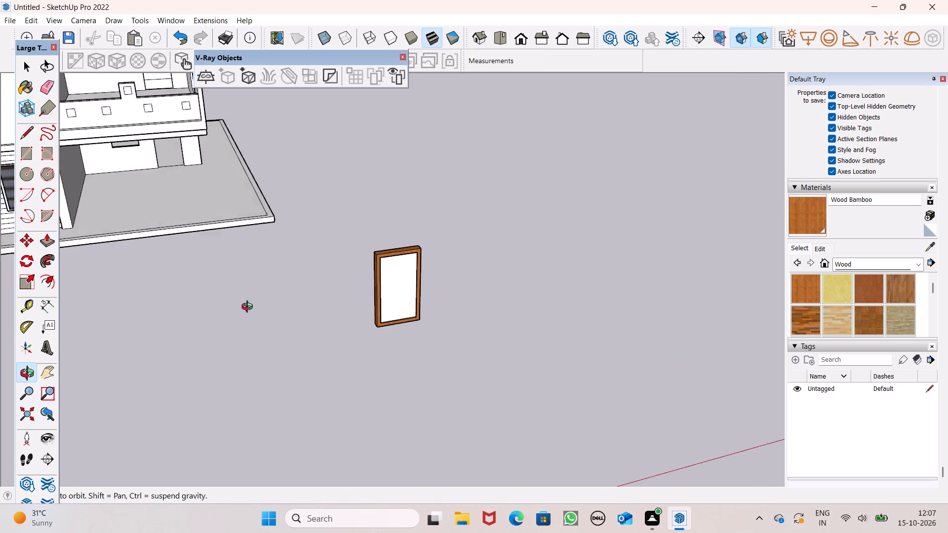
middle_drag(249, 308, 248, 302)
click(394, 295)
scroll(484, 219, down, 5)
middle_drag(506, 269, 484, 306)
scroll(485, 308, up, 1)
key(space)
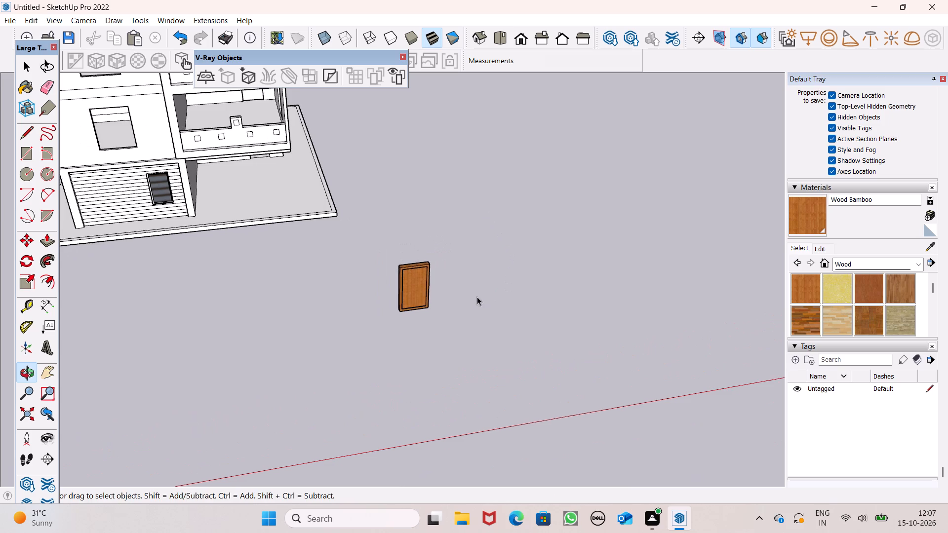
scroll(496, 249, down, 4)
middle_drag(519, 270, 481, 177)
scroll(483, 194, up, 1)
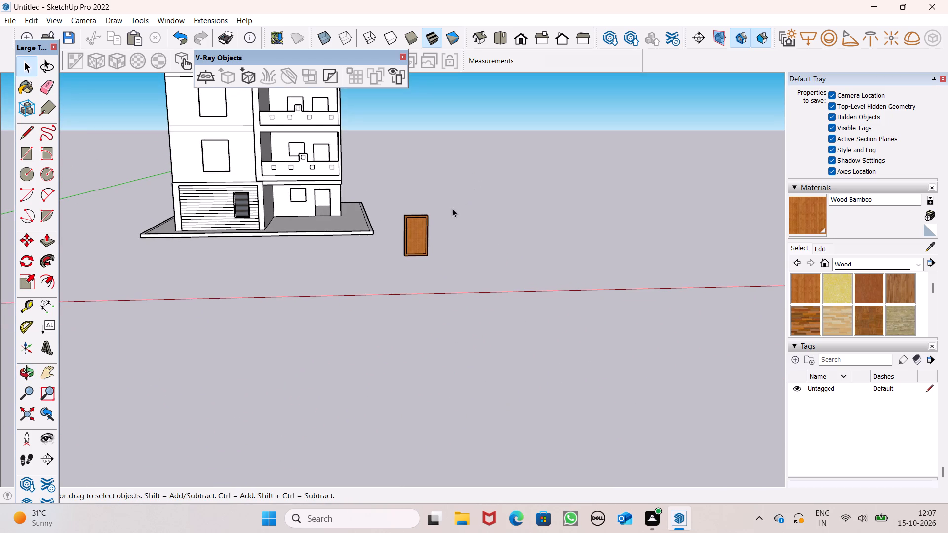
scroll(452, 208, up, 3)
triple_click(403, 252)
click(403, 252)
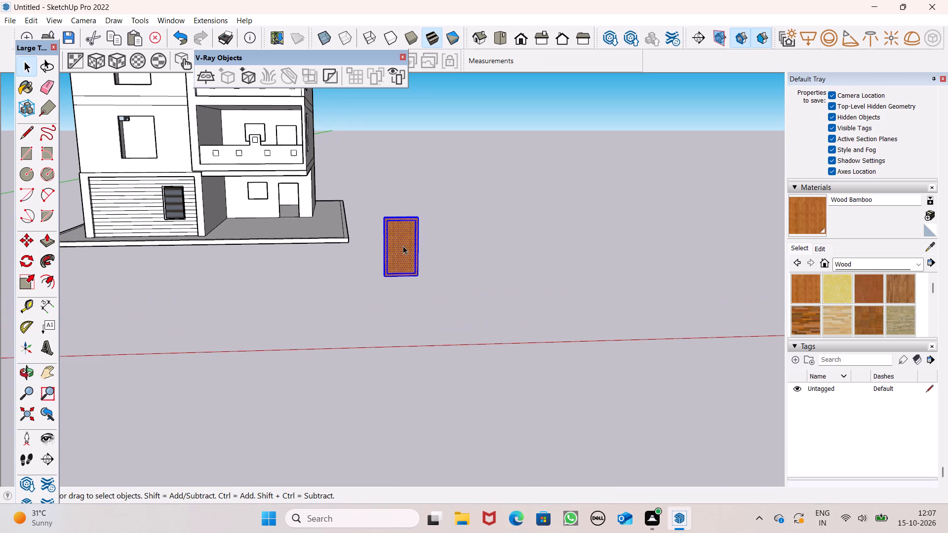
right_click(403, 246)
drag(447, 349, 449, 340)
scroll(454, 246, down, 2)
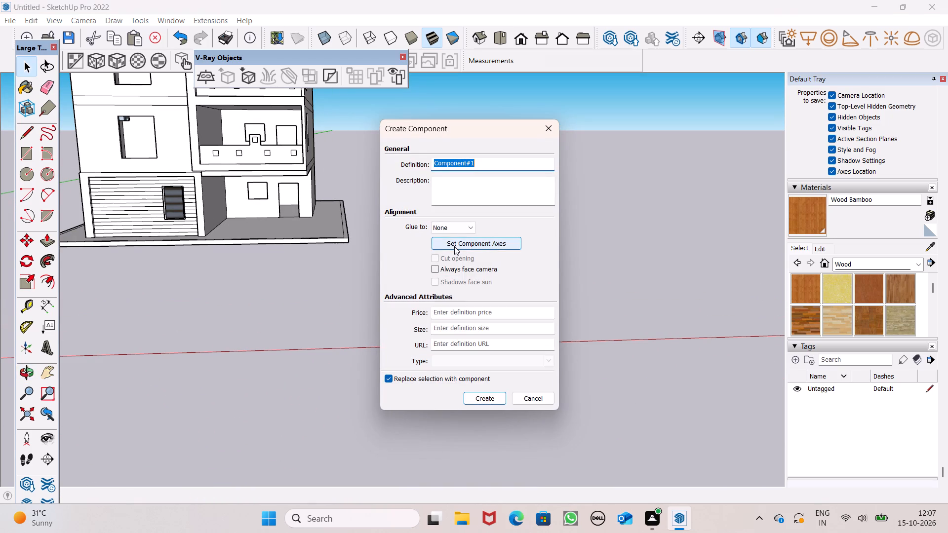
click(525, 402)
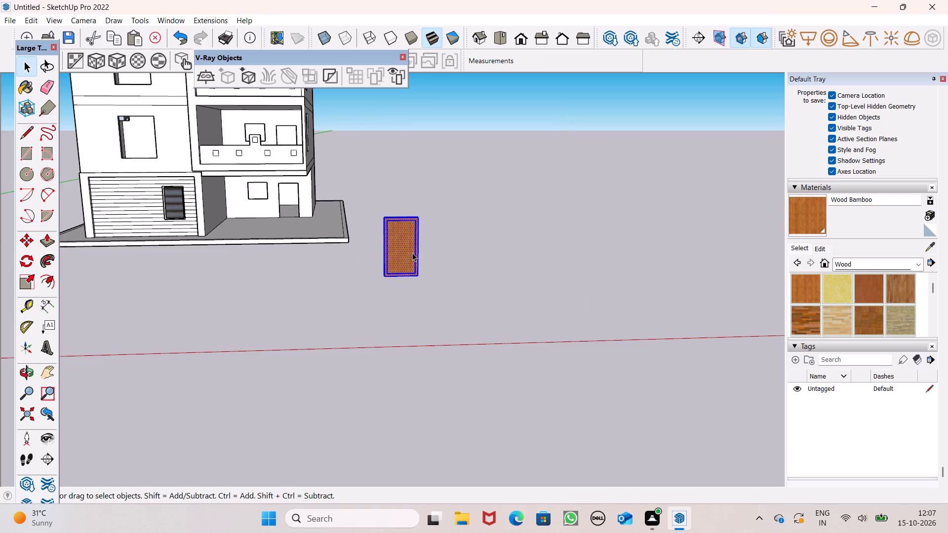
Select all of the panel's connected geometry and make it a group.
scroll(412, 252, up, 4)
click(440, 296)
triple_click(395, 264)
click(395, 264)
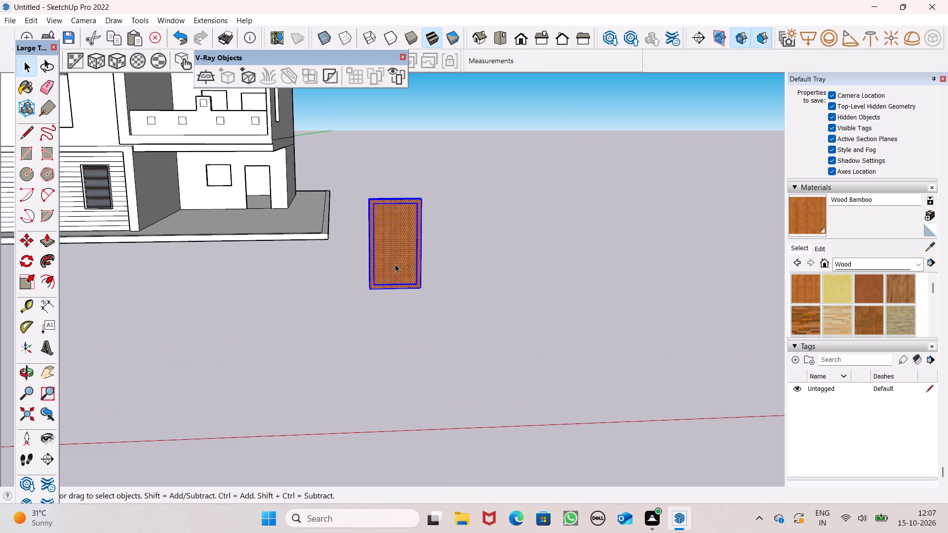
right_click(395, 264)
click(437, 370)
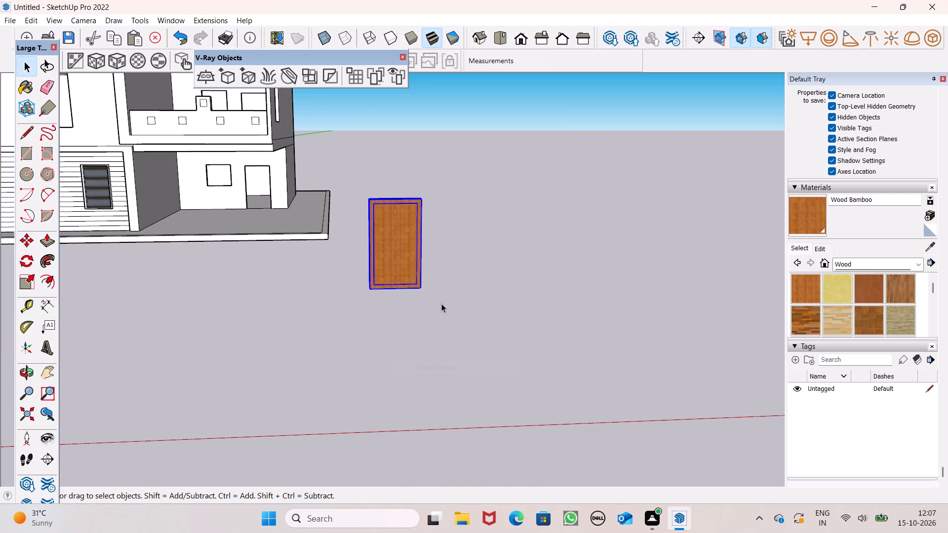
Move the grouped panel into the building's ground-floor doorway, finishing with a 7 9/16" shift that seats its lower corner in the opening.
key(m)
key(shift+Return)
drag(420, 284, 272, 202)
scroll(247, 173, up, 4)
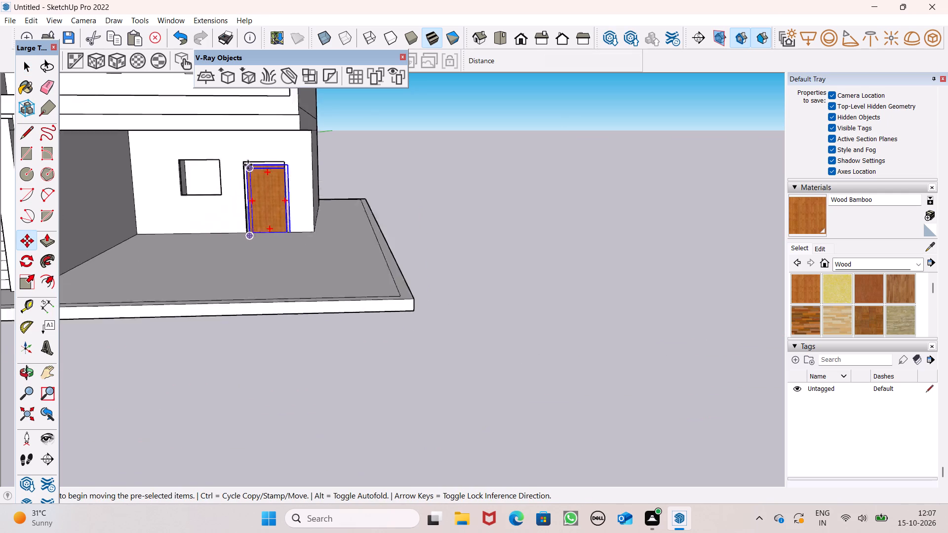
scroll(248, 165, up, 5)
scroll(288, 170, up, 1)
scroll(289, 170, down, 1)
scroll(289, 170, up, 1)
drag(314, 277, 310, 268)
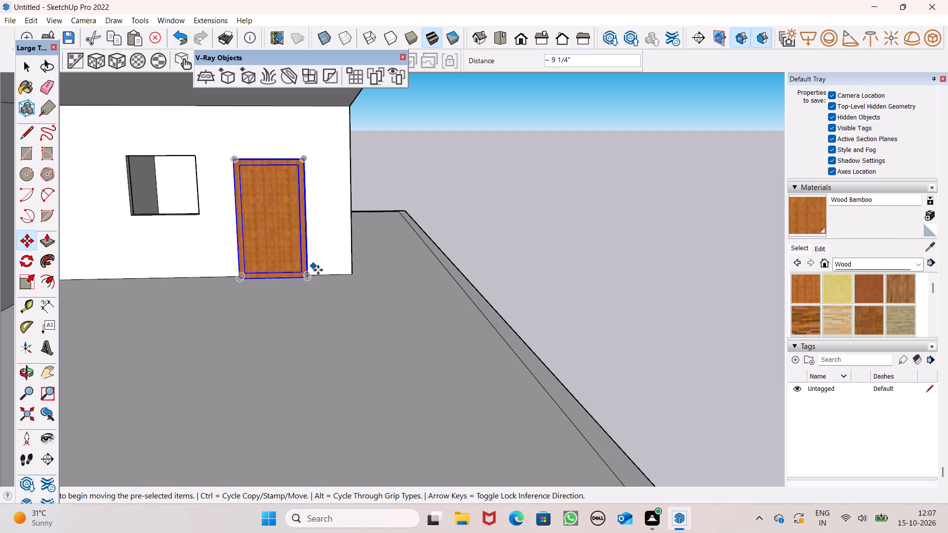
scroll(354, 282, up, 1)
middle_drag(354, 282, 258, 284)
scroll(258, 273, up, 6)
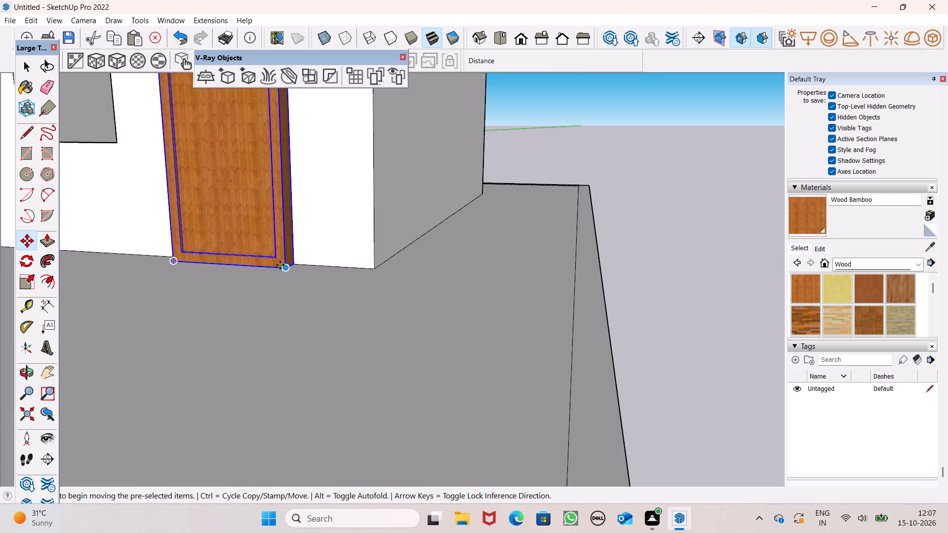
drag(280, 265, 294, 259)
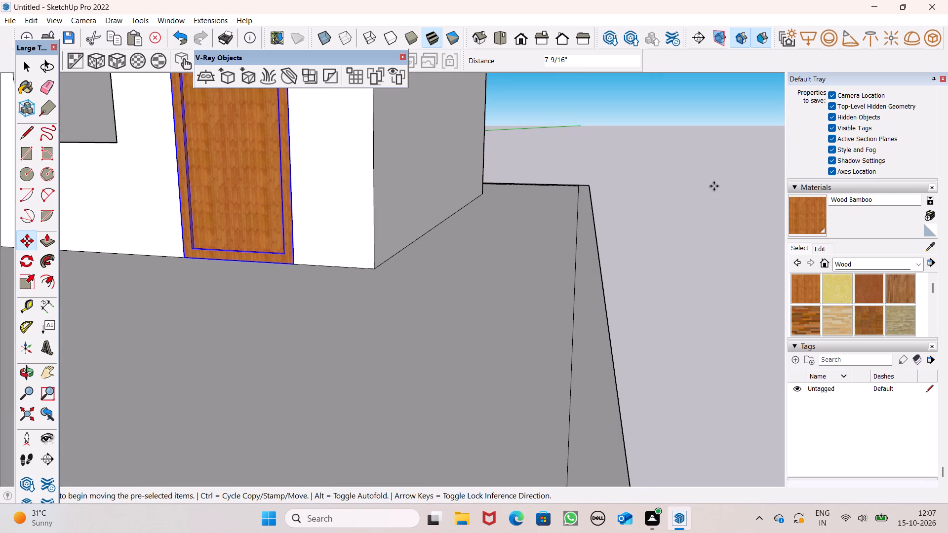
key(space)
Copy the door panel about 12' straight up to the balcony doorway one storey above.
scroll(714, 181, down, 5)
scroll(608, 239, up, 1)
scroll(604, 245, down, 1)
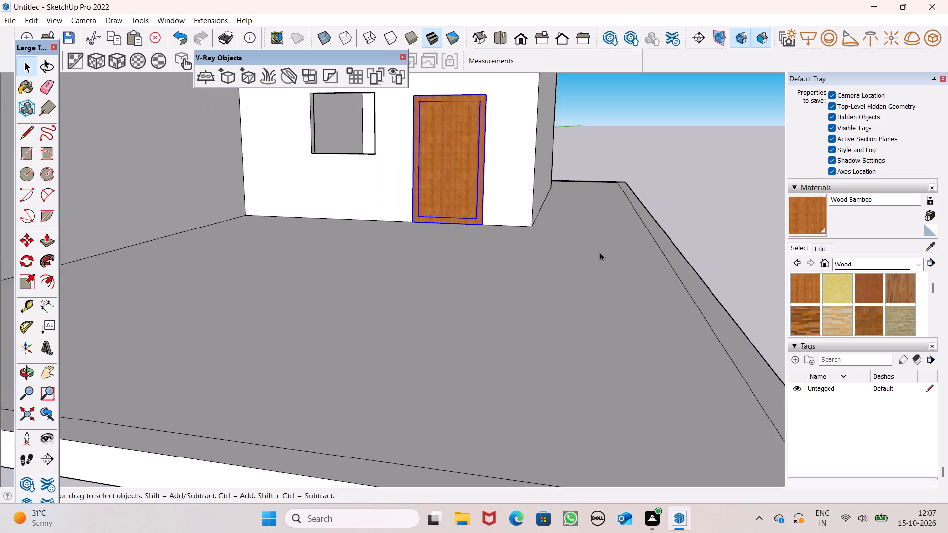
scroll(600, 252, down, 2)
scroll(591, 210, down, 16)
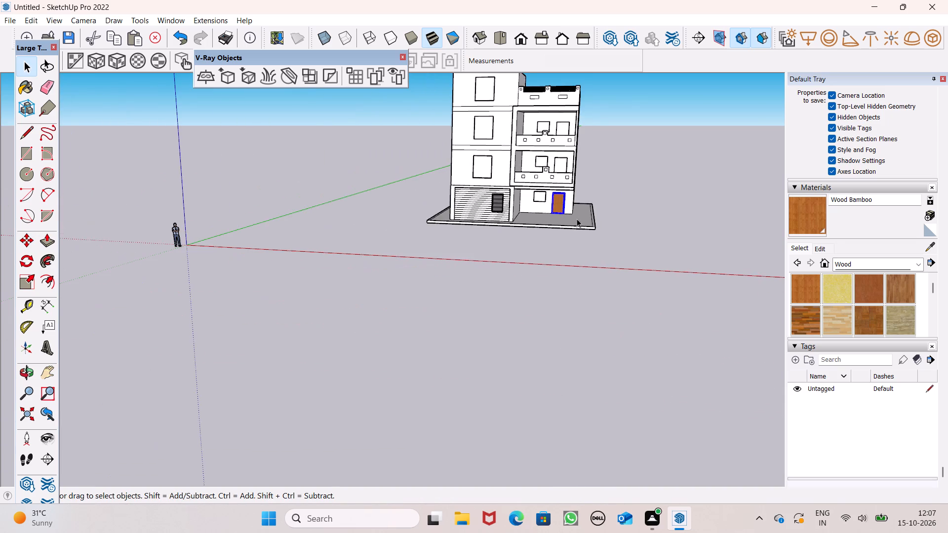
scroll(577, 219, down, 4)
scroll(613, 113, up, 5)
scroll(576, 151, up, 2)
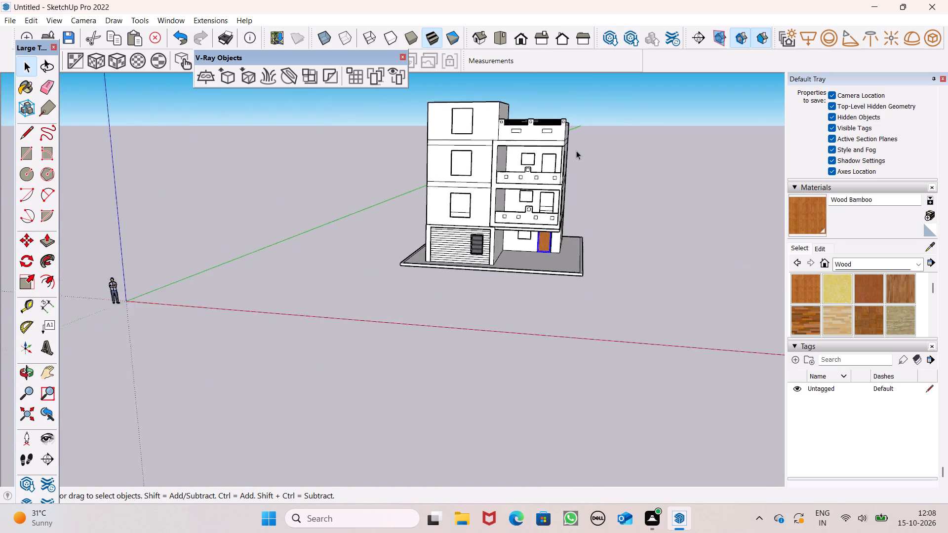
scroll(576, 151, up, 5)
scroll(523, 151, up, 4)
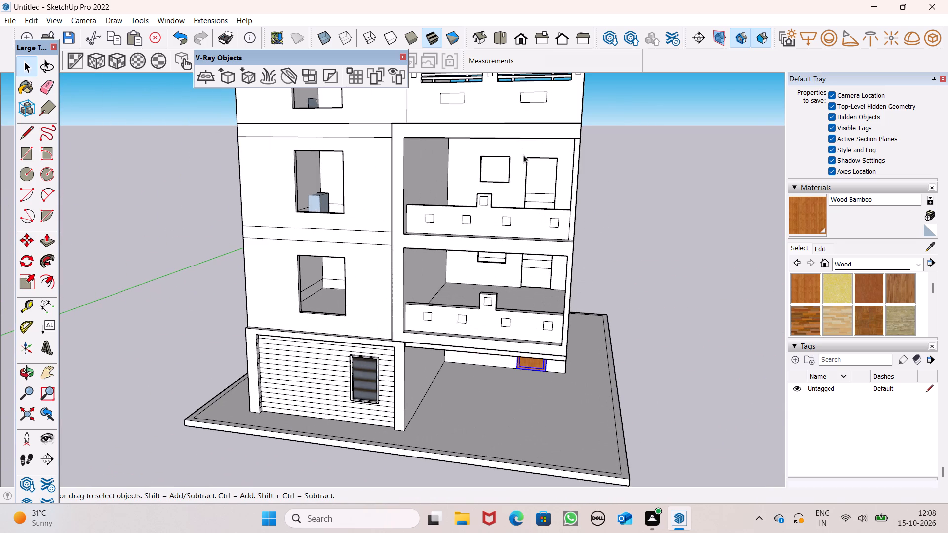
key(m)
key(Return)
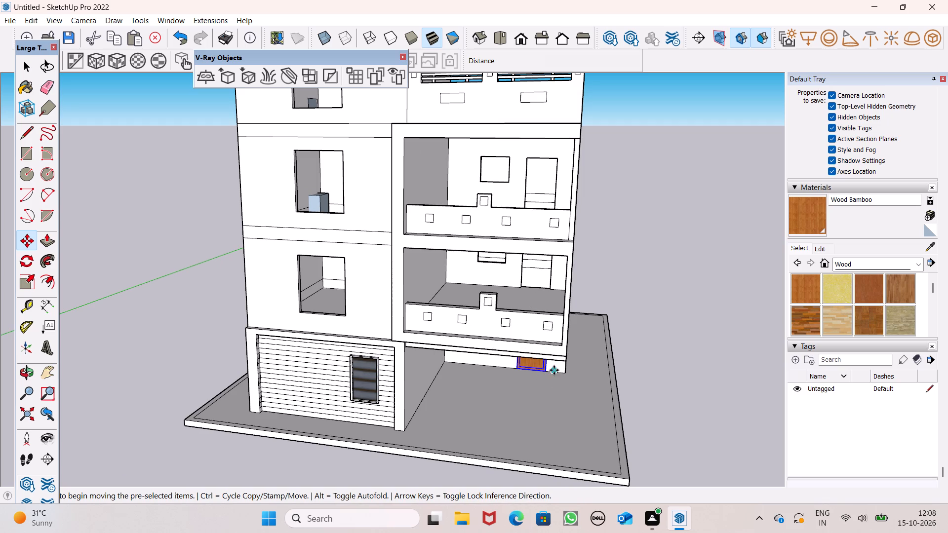
drag(547, 371, 552, 284)
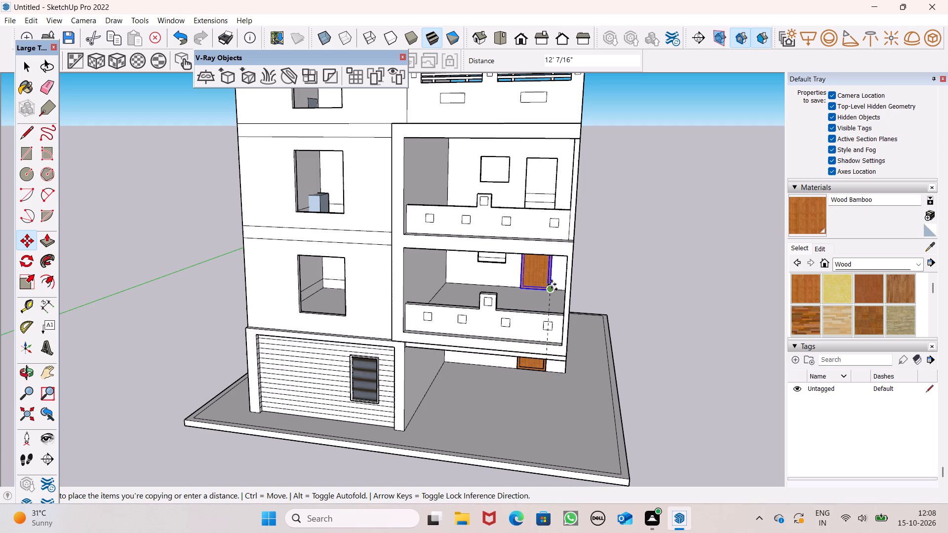
drag(552, 284, 552, 282)
Lower the copied door panel about 1' 1/16" so its base meets the balcony floor in the doorway.
scroll(559, 273, up, 5)
scroll(555, 285, down, 1)
scroll(555, 285, up, 6)
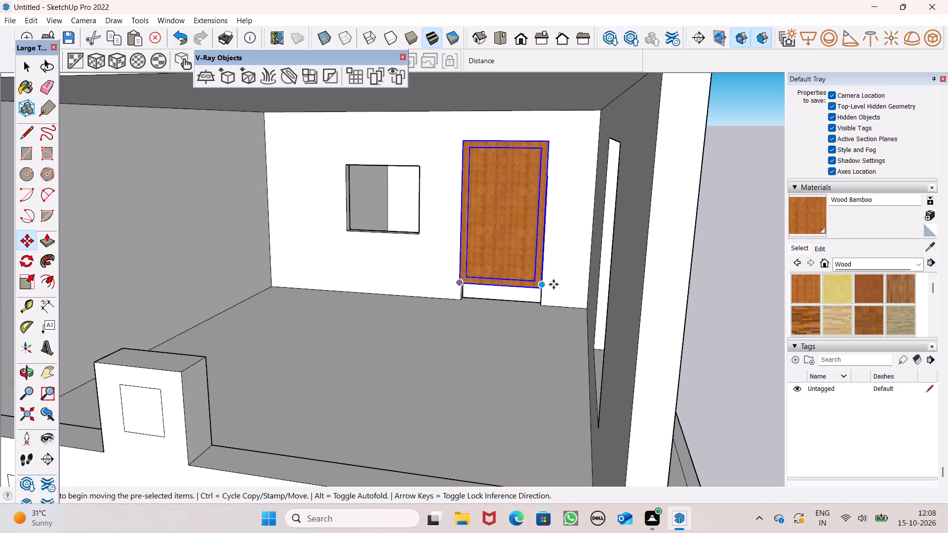
drag(540, 286, 544, 296)
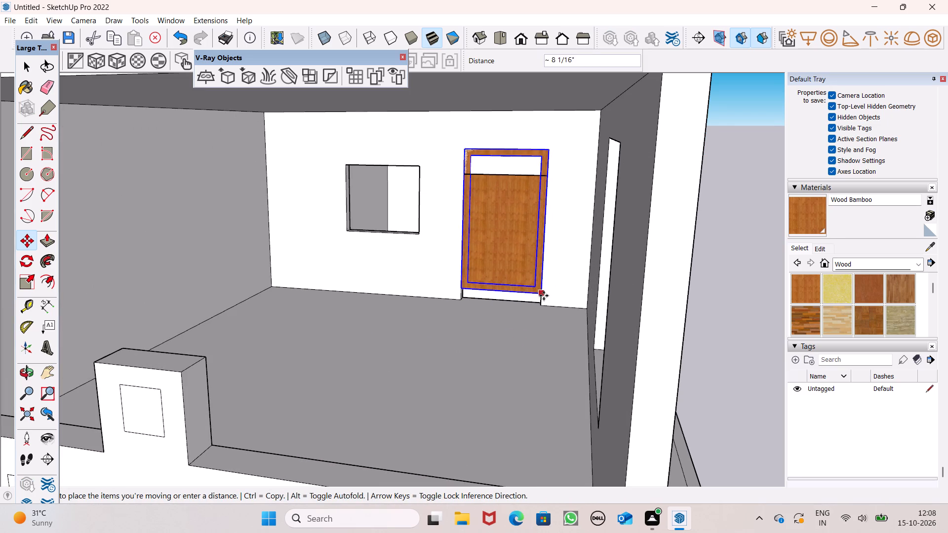
drag(544, 296, 544, 312)
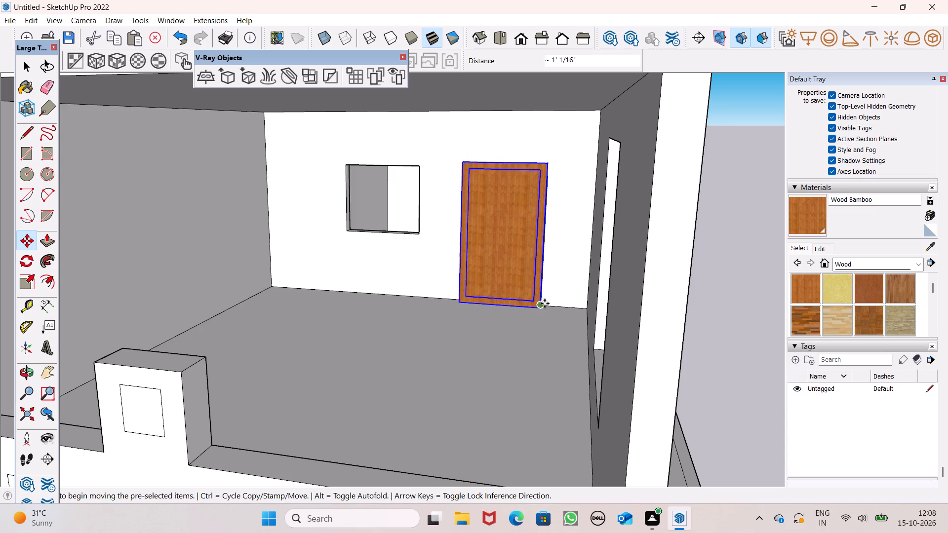
Move the copied door panel so its lower corner seats in the first balcony doorway, finishing with a 6" shift.
middle_drag(561, 322, 557, 291)
scroll(519, 196, down, 4)
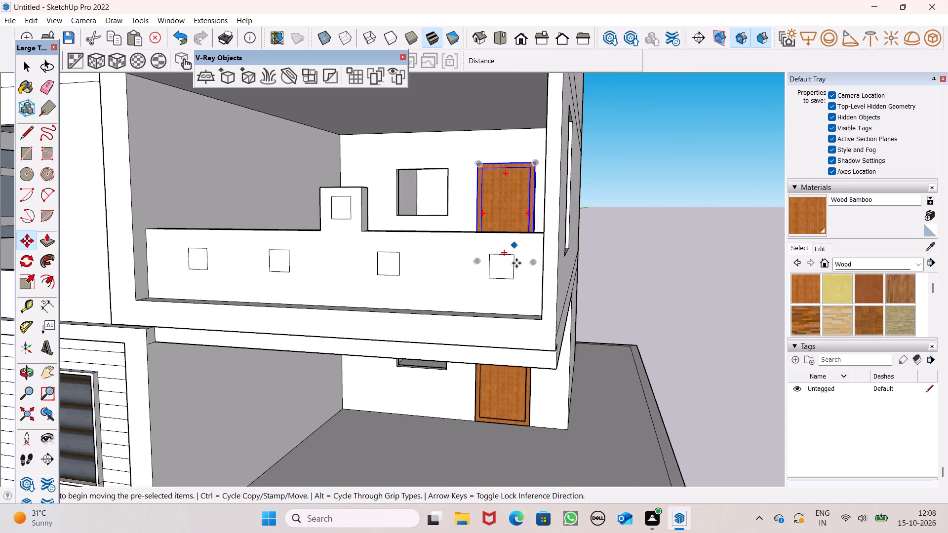
middle_drag(523, 306, 543, 377)
scroll(484, 270, down, 5)
scroll(483, 200, up, 2)
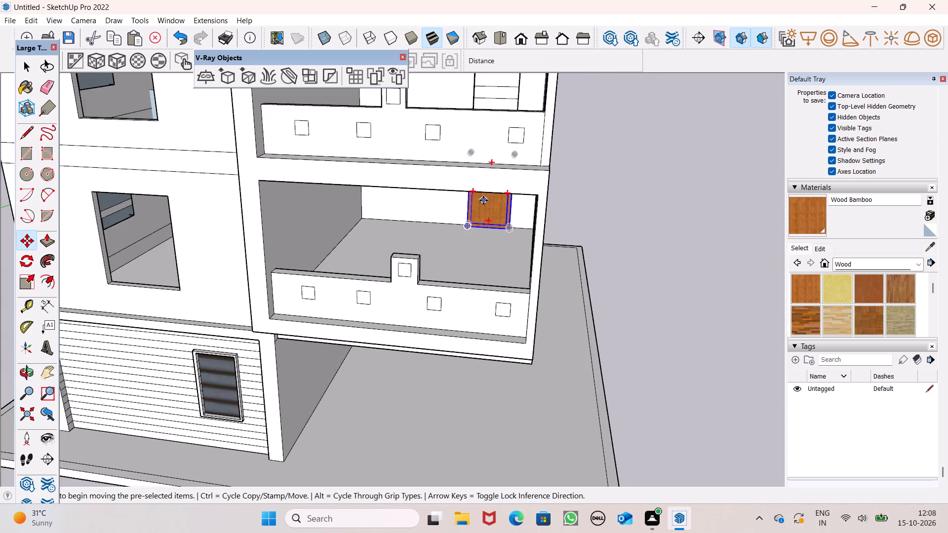
scroll(483, 200, up, 5)
scroll(502, 200, down, 1)
middle_drag(502, 200, 514, 186)
scroll(506, 178, up, 1)
scroll(528, 94, up, 4)
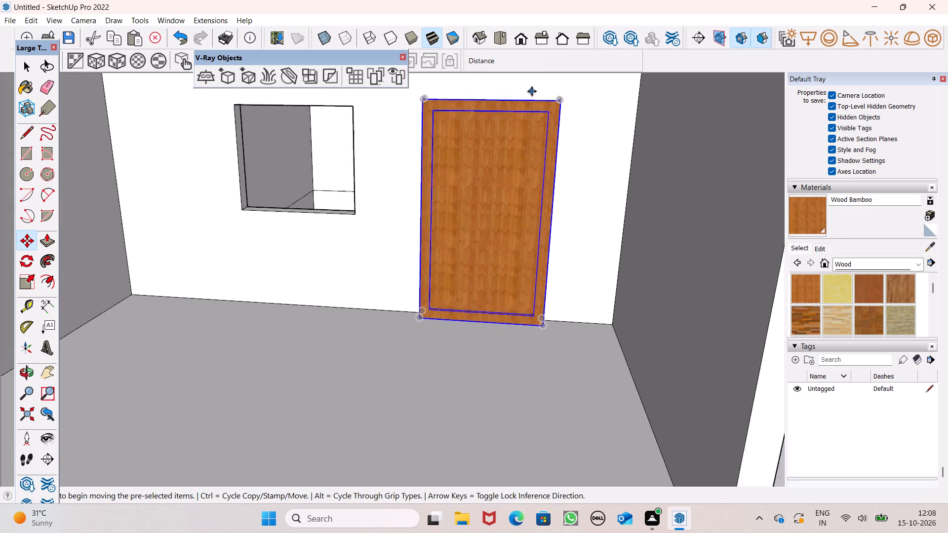
scroll(532, 91, up, 3)
drag(547, 398, 508, 354)
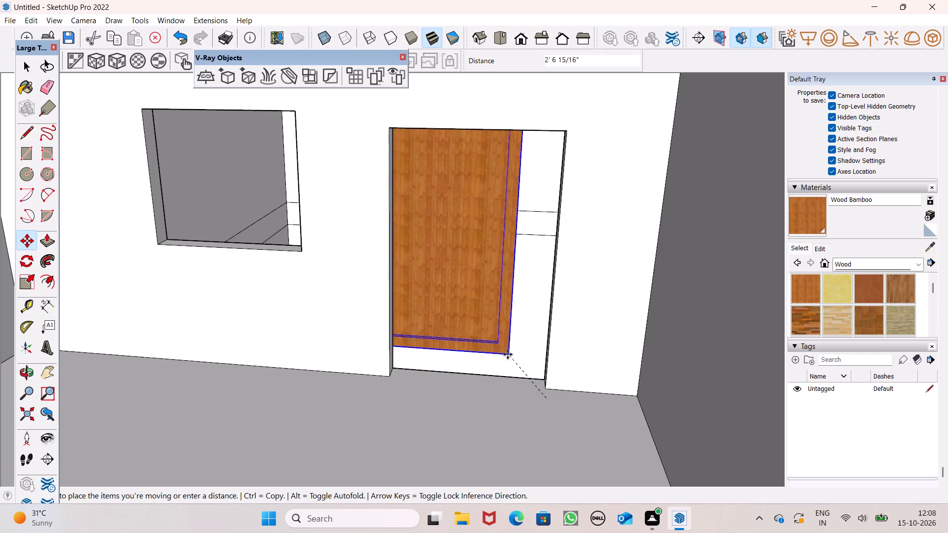
drag(508, 354, 549, 382)
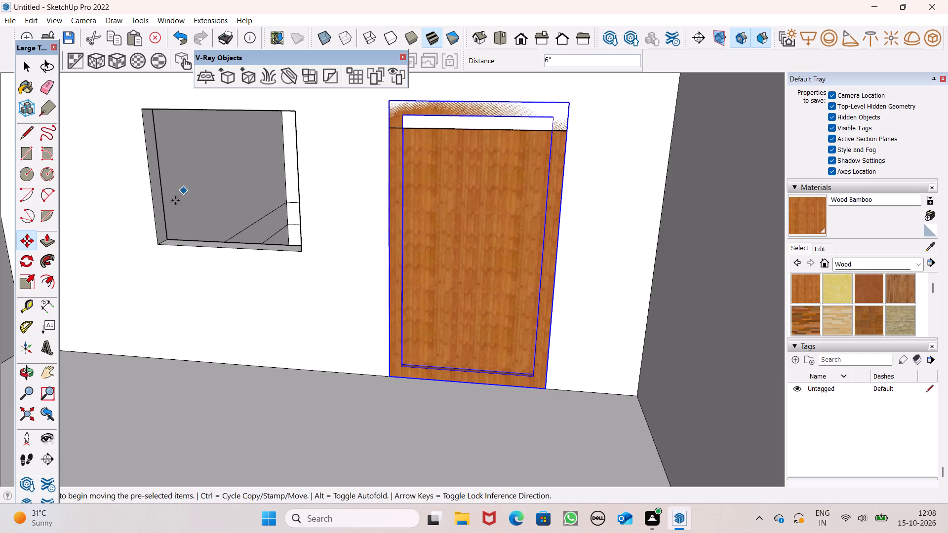
Scale the first balcony door panel down uniformly from its upper corner so its top sits below the doorway head.
click(27, 275)
drag(384, 99, 410, 150)
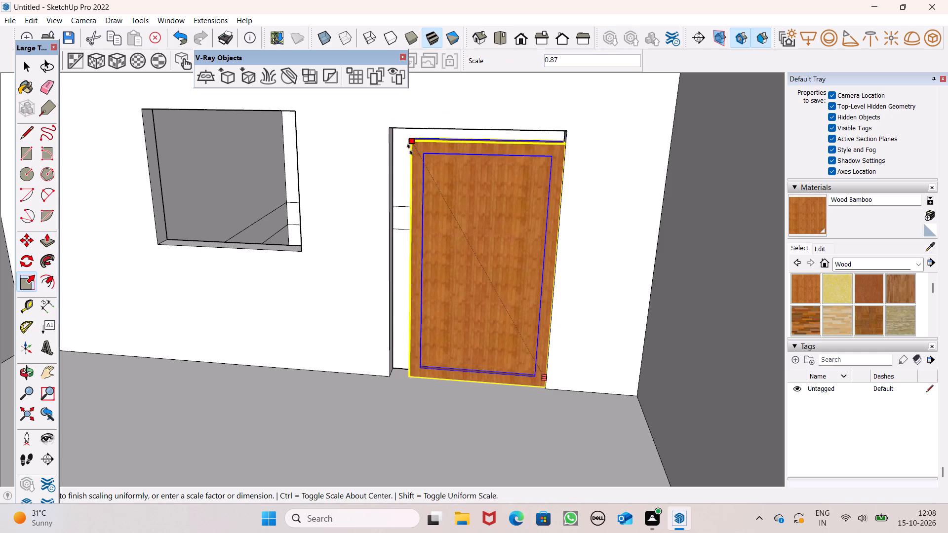
drag(410, 150, 422, 192)
Stretch the door panel's height by a blue scale of about 1.26 up to the head of the doorway.
middle_drag(480, 205, 494, 207)
scroll(444, 246, up, 2)
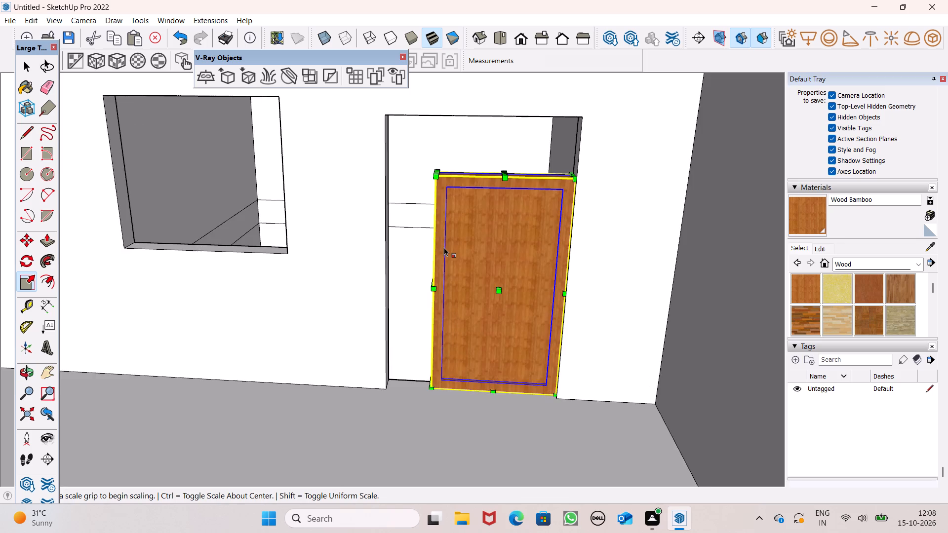
scroll(444, 247, up, 4)
scroll(490, 250, down, 8)
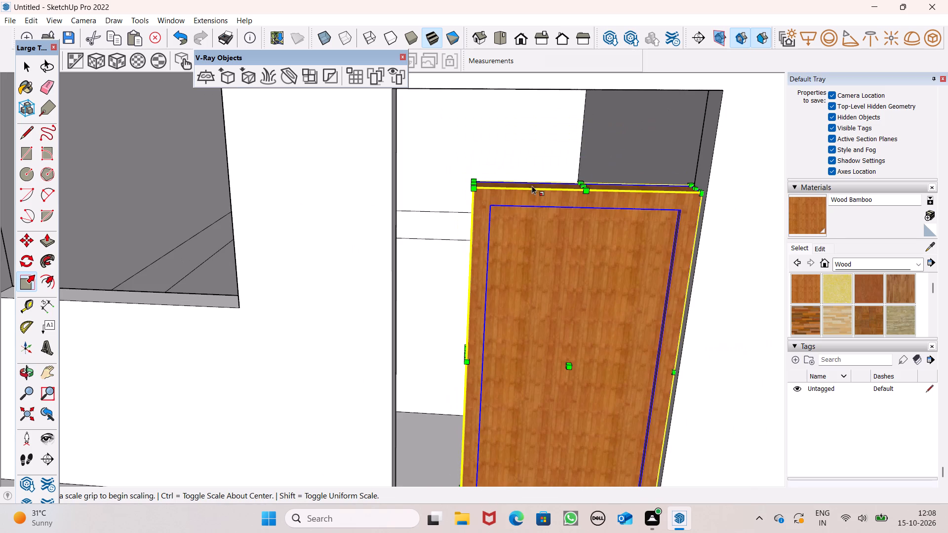
drag(582, 184, 582, 184)
drag(582, 184, 593, 83)
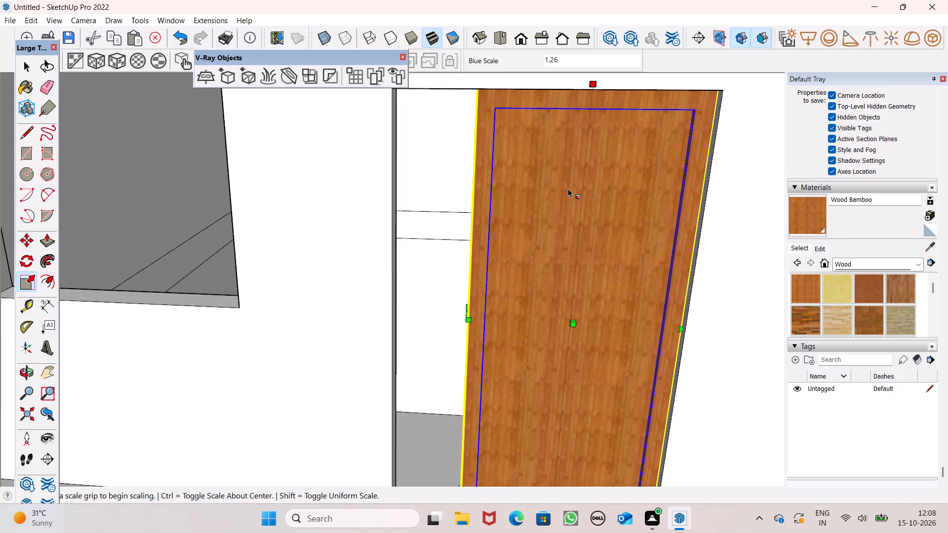
Stretch the door panel's width out to the doorway's far jamb, then clear the selection.
scroll(568, 189, down, 3)
scroll(568, 189, up, 1)
scroll(568, 189, down, 1)
middle_drag(537, 385, 637, 371)
scroll(474, 321, up, 3)
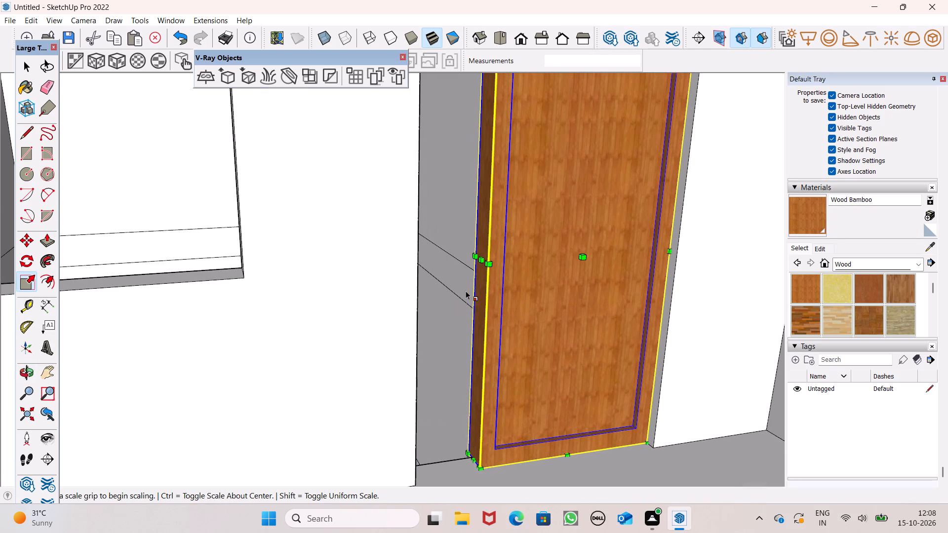
drag(480, 263, 409, 287)
scroll(409, 287, down, 1)
scroll(409, 287, up, 1)
scroll(409, 287, down, 2)
scroll(449, 212, down, 17)
middle_drag(538, 266, 537, 273)
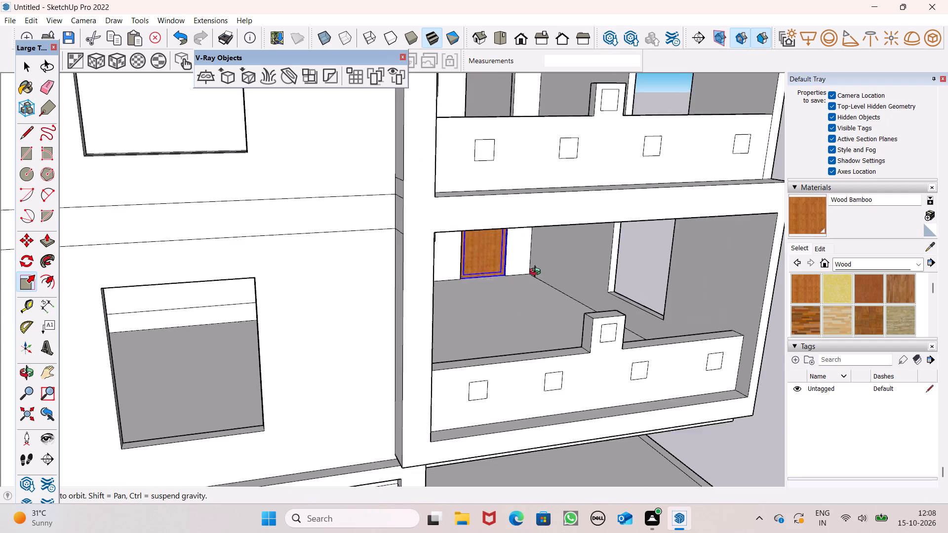
middle_drag(537, 273, 455, 253)
key(space)
click(767, 302)
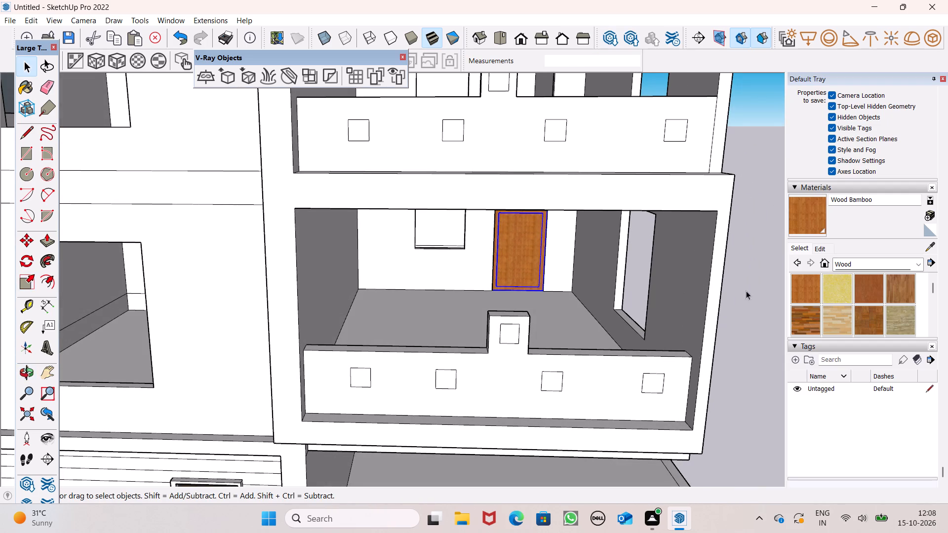
Copy the fitted door panel about 10' 9 11/16" up into the doorway of the balcony one storey above.
scroll(574, 242, down, 5)
middle_drag(570, 246, 543, 236)
scroll(559, 221, up, 1)
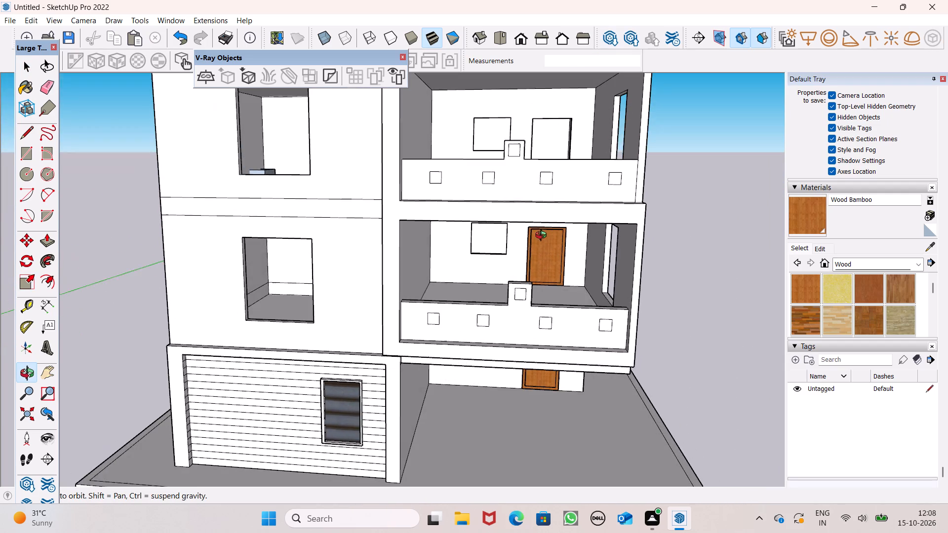
middle_drag(543, 236, 539, 236)
click(543, 262)
key(m)
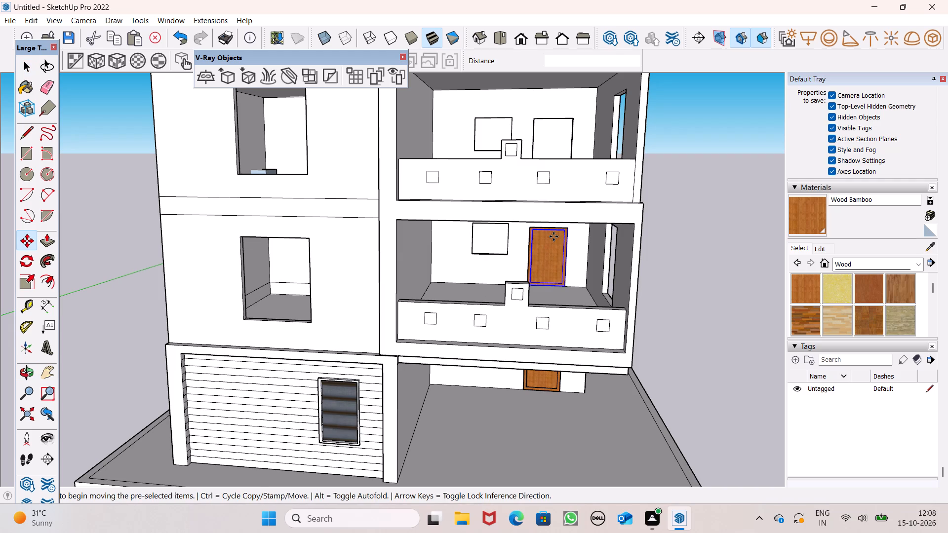
key(Return)
scroll(557, 241, down, 2)
middle_drag(596, 172, 597, 202)
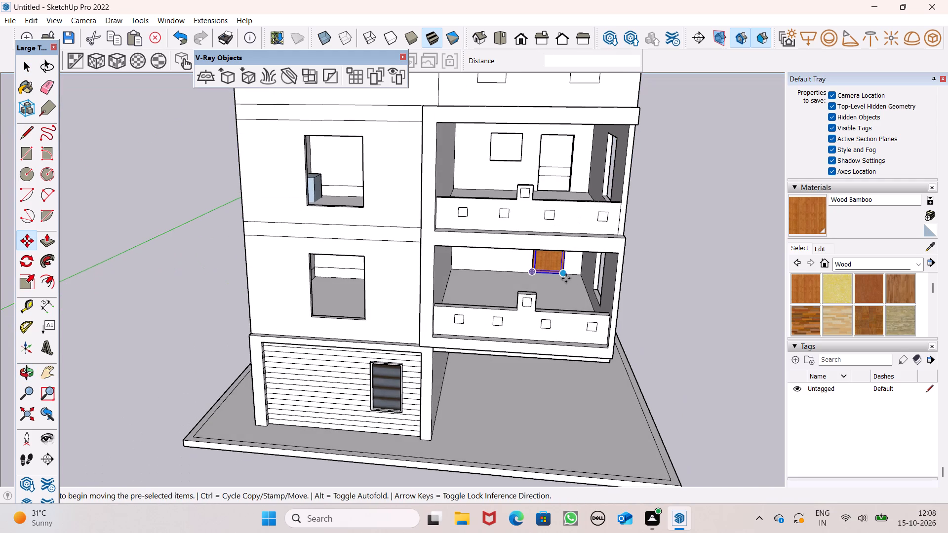
drag(562, 276, 574, 188)
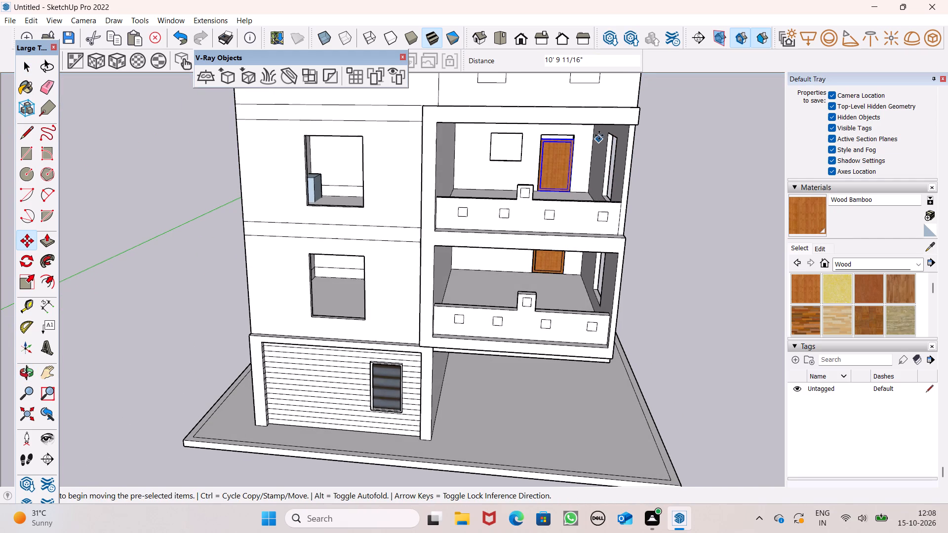
Examine how the new door copy fits its upper balcony doorway, close up and from the standard front view.
scroll(597, 112, up, 2)
scroll(596, 110, down, 1)
scroll(596, 110, up, 1)
scroll(597, 117, down, 1)
scroll(597, 117, up, 5)
scroll(580, 160, up, 5)
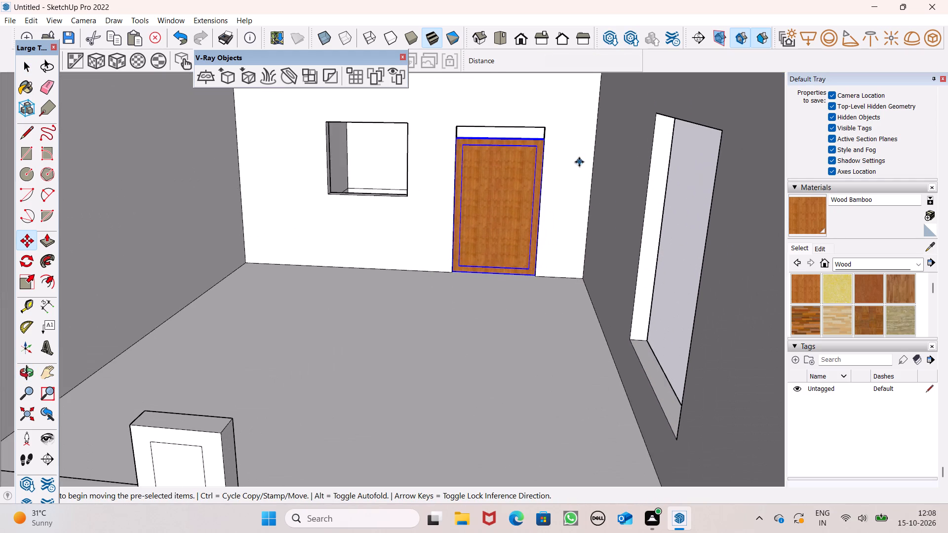
middle_drag(579, 162, 612, 159)
scroll(612, 160, up, 5)
scroll(521, 163, down, 1)
scroll(521, 163, up, 3)
middle_drag(536, 176, 595, 214)
scroll(513, 216, down, 4)
click(520, 38)
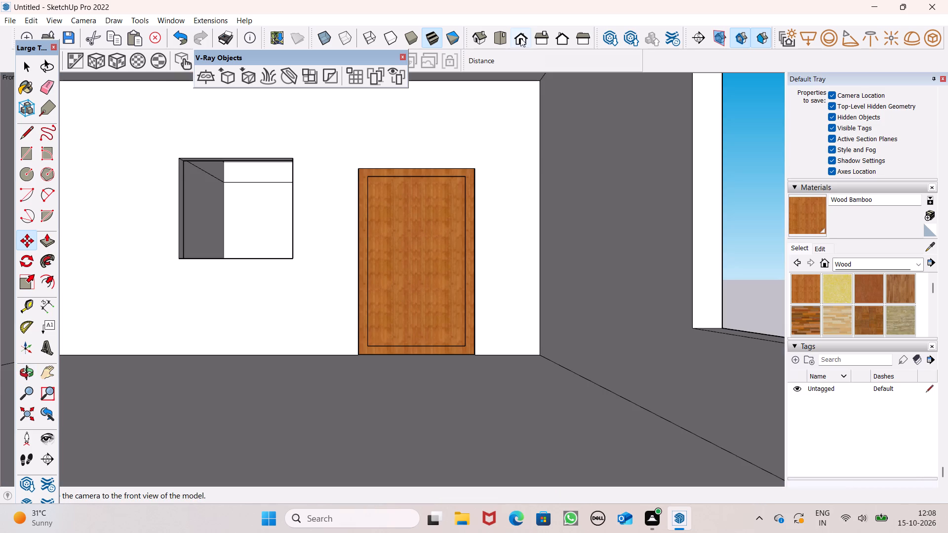
scroll(496, 228, down, 12)
scroll(477, 203, down, 9)
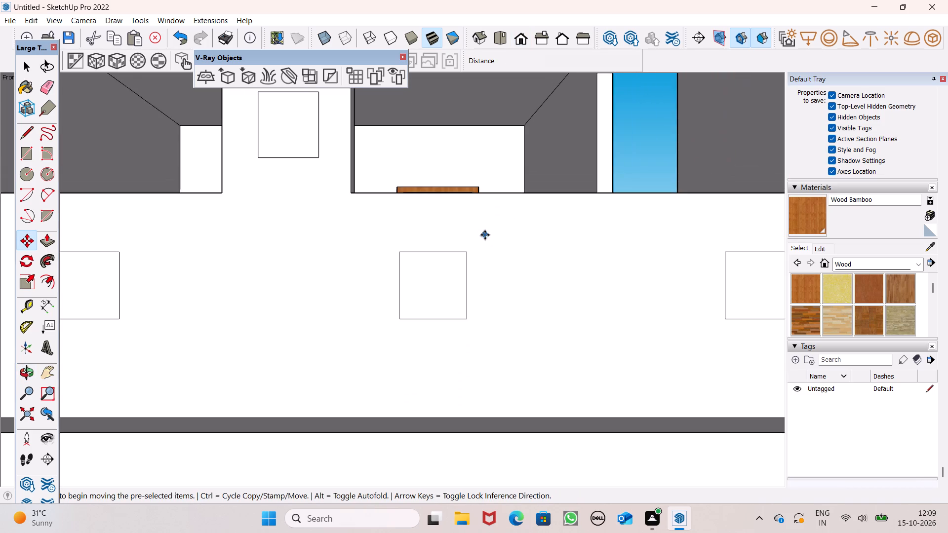
scroll(485, 235, down, 15)
scroll(485, 232, up, 1)
scroll(485, 232, down, 2)
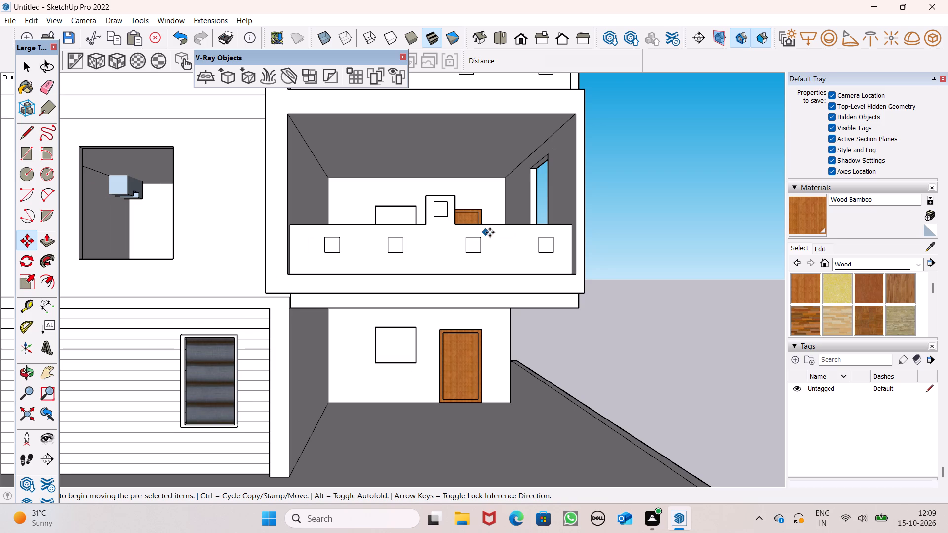
scroll(490, 232, down, 2)
Stretch the upper balcony door panel's height along the blue axis to close the gap at the doorway head.
middle_drag(490, 232, 435, 303)
scroll(433, 313, up, 1)
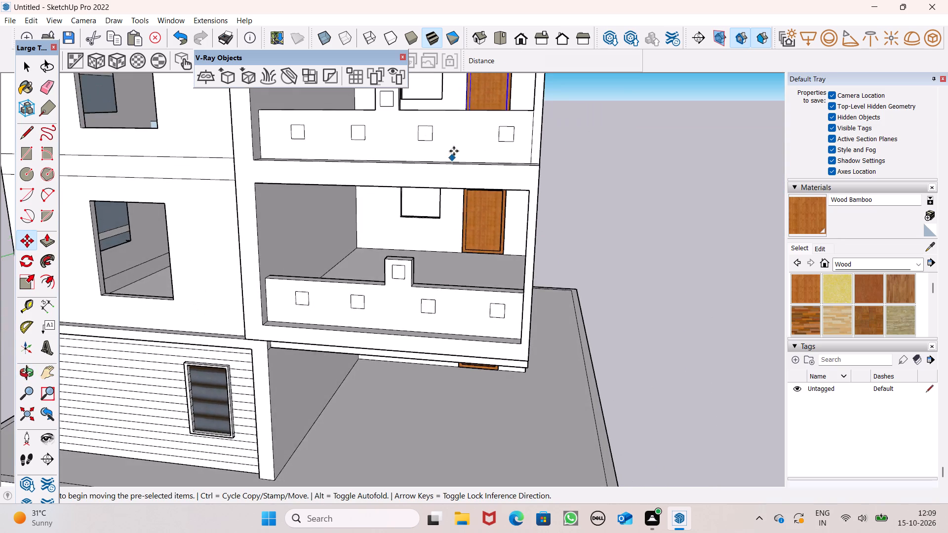
scroll(454, 149, up, 1)
scroll(500, 261, down, 5)
scroll(516, 224, down, 4)
middle_drag(512, 234, 492, 229)
scroll(469, 159, up, 4)
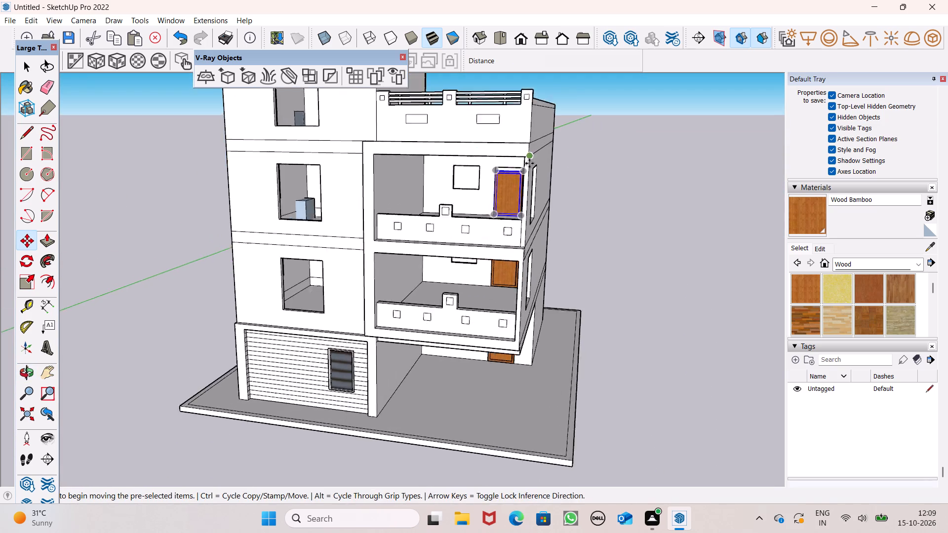
scroll(529, 163, up, 3)
scroll(517, 168, up, 18)
middle_click(507, 200)
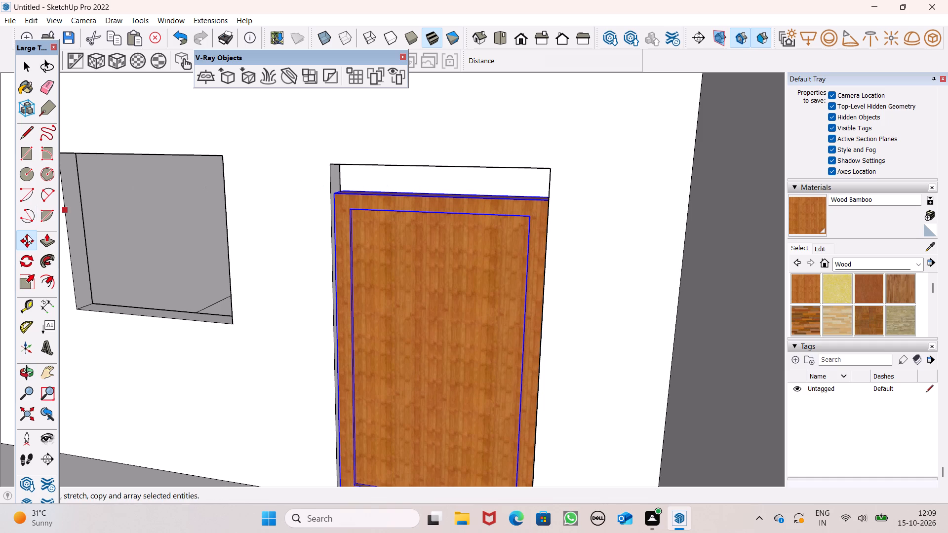
drag(24, 278, 31, 274)
middle_drag(441, 185, 437, 198)
scroll(437, 198, up, 1)
scroll(431, 243, up, 4)
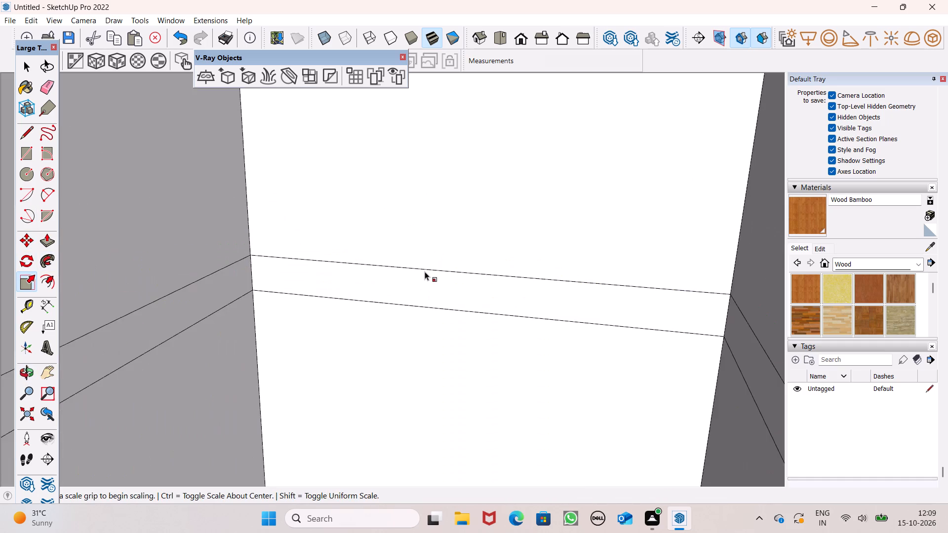
scroll(425, 271, down, 3)
drag(413, 288, 418, 243)
scroll(465, 170, down, 16)
scroll(544, 166, down, 3)
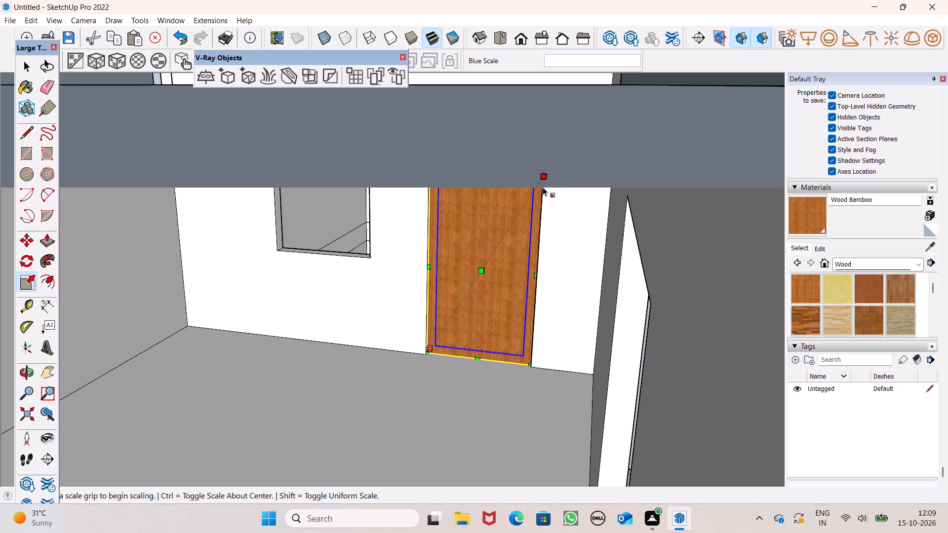
scroll(543, 188, down, 5)
key(space)
Clear the selection and examine the placed doors on all storeys from the building's side and front.
scroll(539, 245, down, 7)
scroll(392, 240, down, 3)
scroll(392, 245, up, 1)
scroll(392, 246, down, 9)
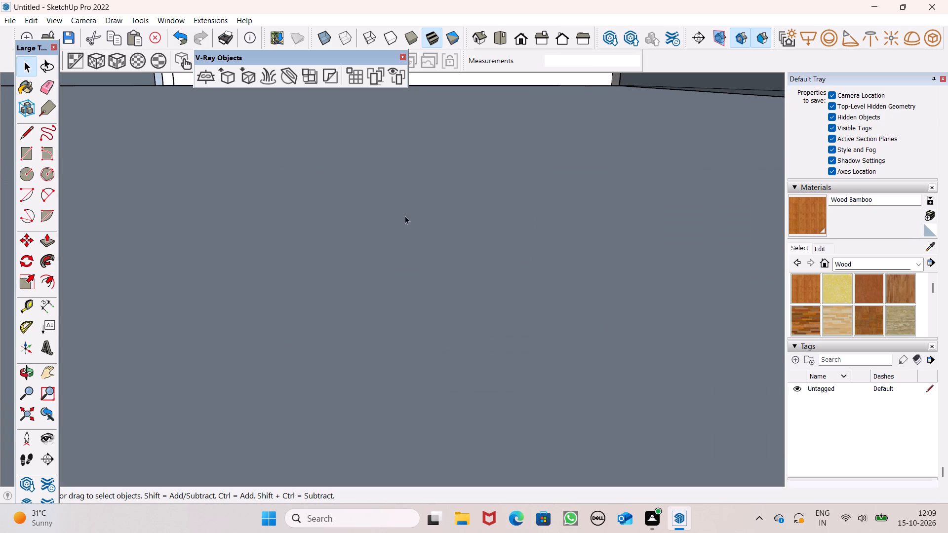
scroll(405, 216, down, 17)
key(space)
click(541, 38)
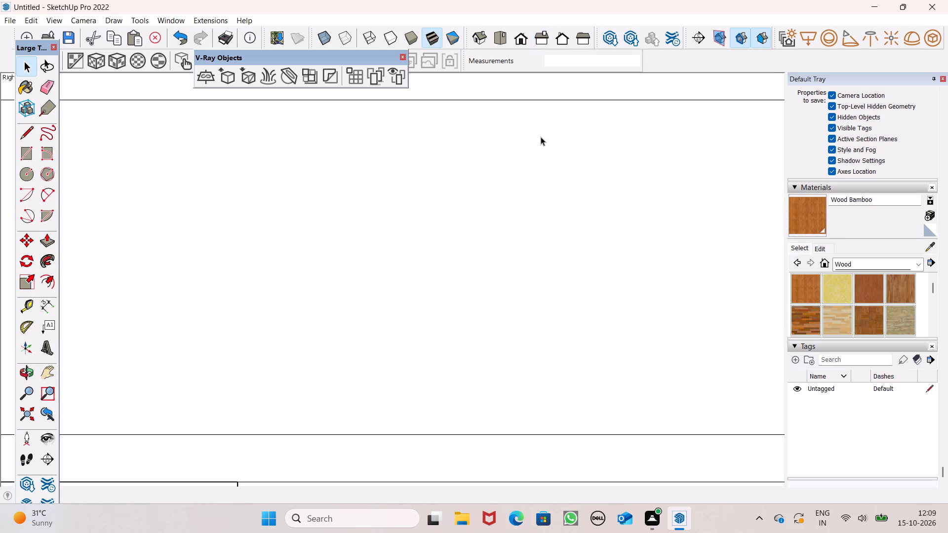
scroll(540, 137, down, 18)
click(659, 242)
middle_drag(425, 243, 439, 253)
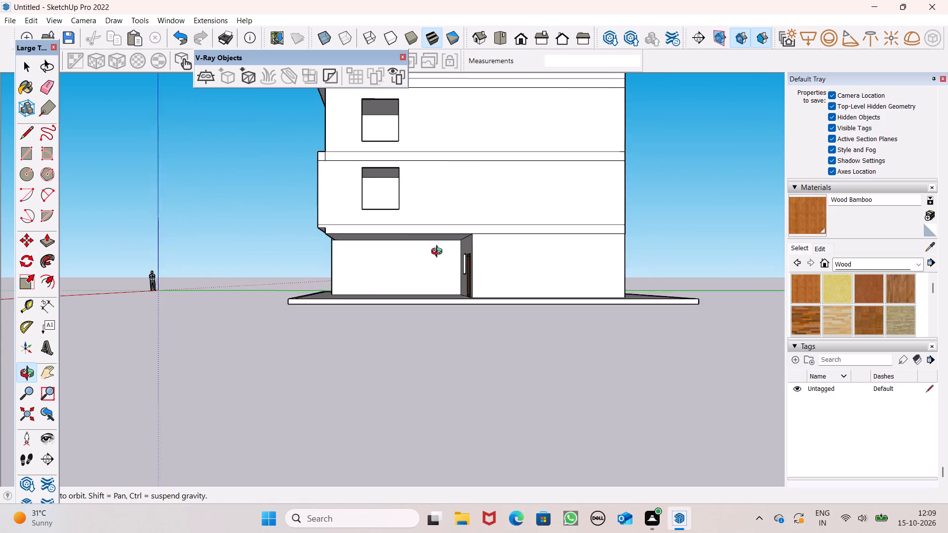
middle_drag(439, 253, 673, 309)
scroll(672, 308, up, 1)
middle_drag(422, 198, 559, 209)
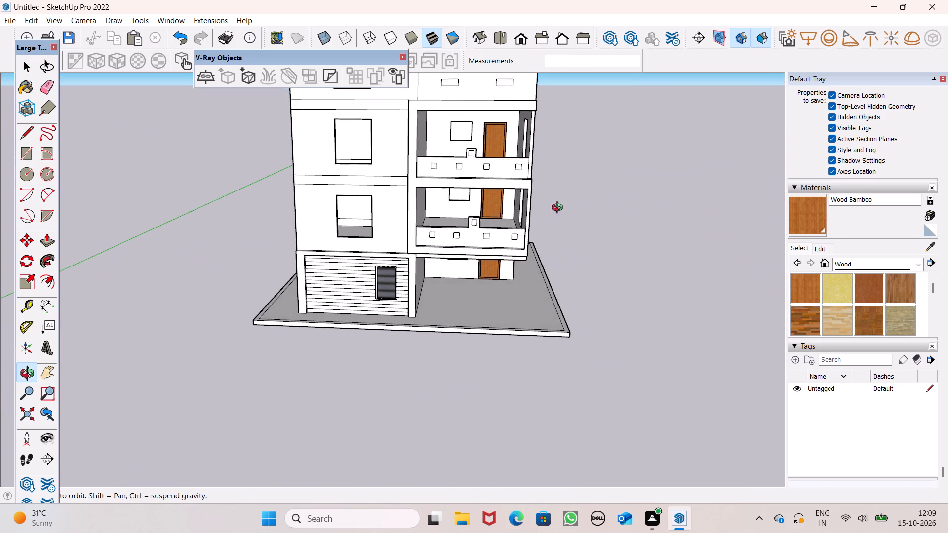
middle_drag(559, 209, 560, 209)
scroll(489, 194, up, 7)
scroll(474, 152, down, 6)
middle_drag(496, 239, 502, 185)
scroll(496, 203, up, 2)
middle_drag(502, 185, 502, 184)
scroll(502, 184, down, 6)
scroll(498, 226, up, 1)
middle_drag(498, 229, 501, 278)
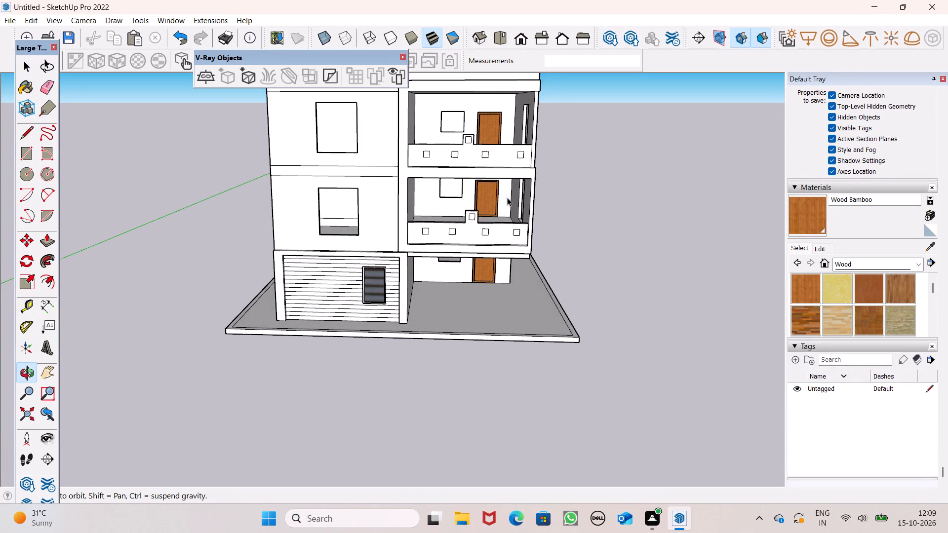
scroll(507, 197, up, 1)
scroll(508, 196, down, 1)
scroll(508, 196, up, 1)
scroll(508, 196, down, 1)
scroll(508, 196, up, 2)
scroll(558, 196, up, 3)
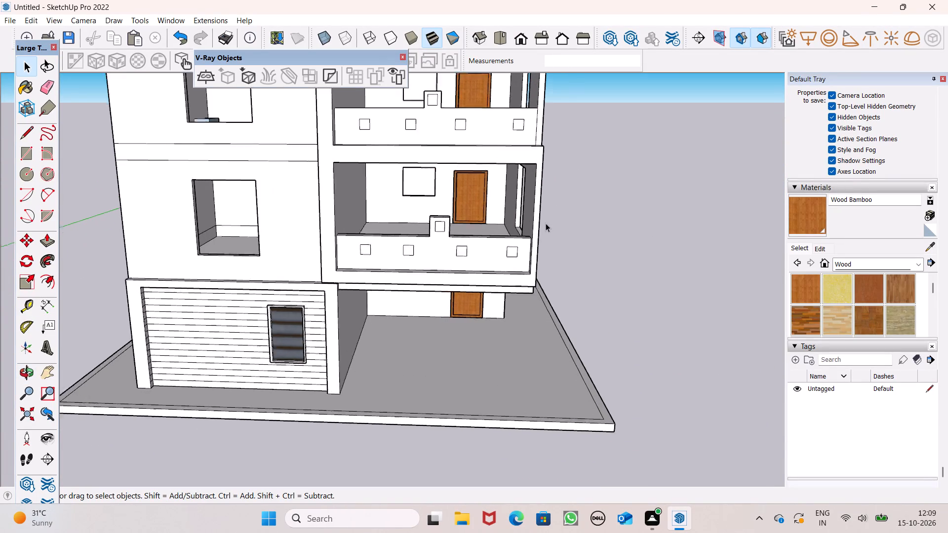
scroll(546, 223, up, 3)
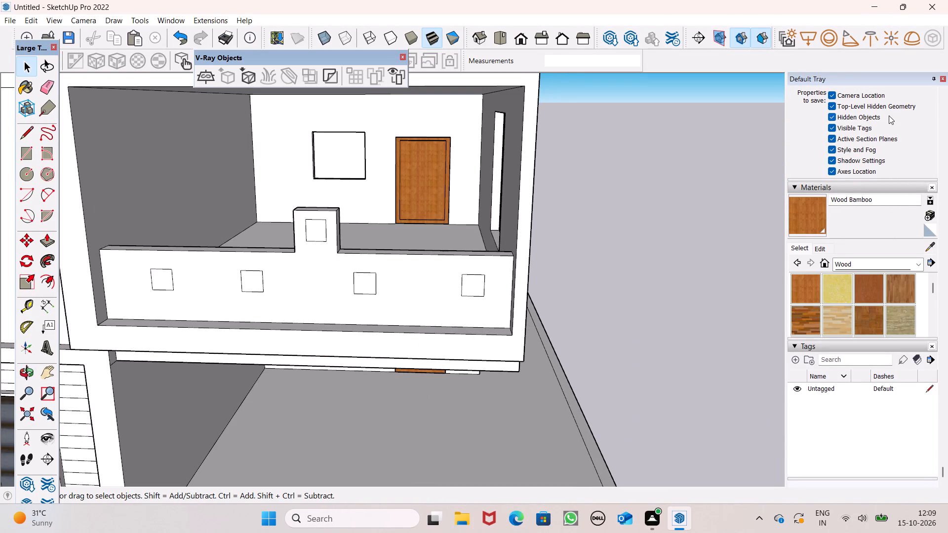
Paint the four small squares and the raised centre square on the lower balcony's parapet with Color M06 from the Colors library.
click(885, 262)
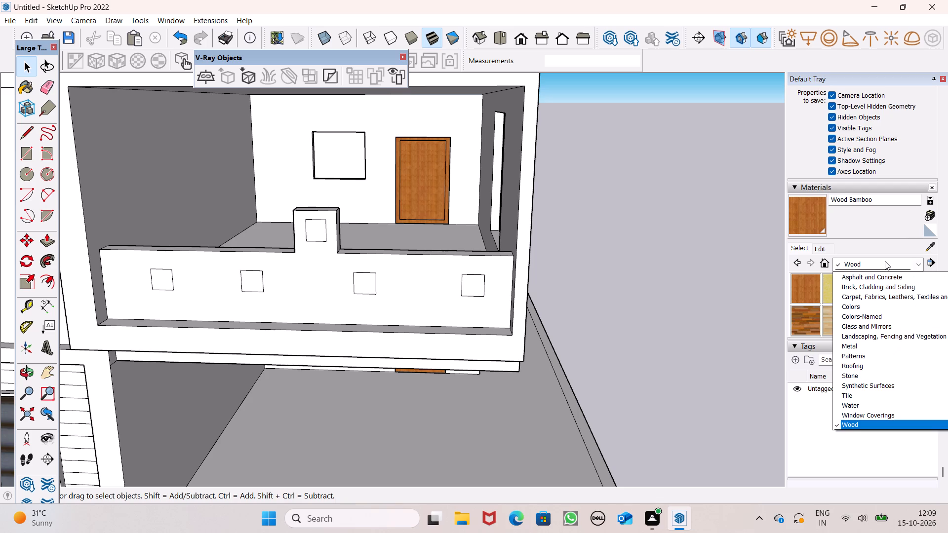
click(859, 304)
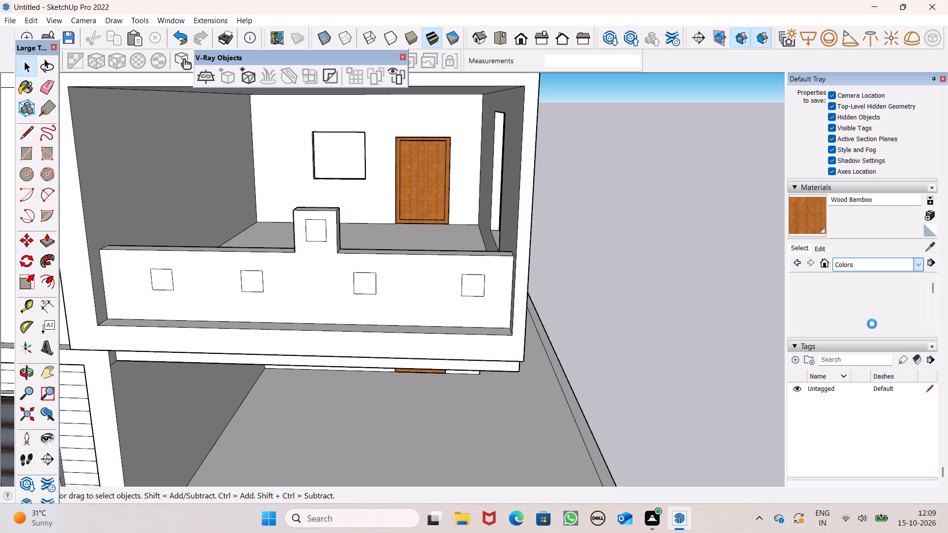
scroll(872, 320, down, 8)
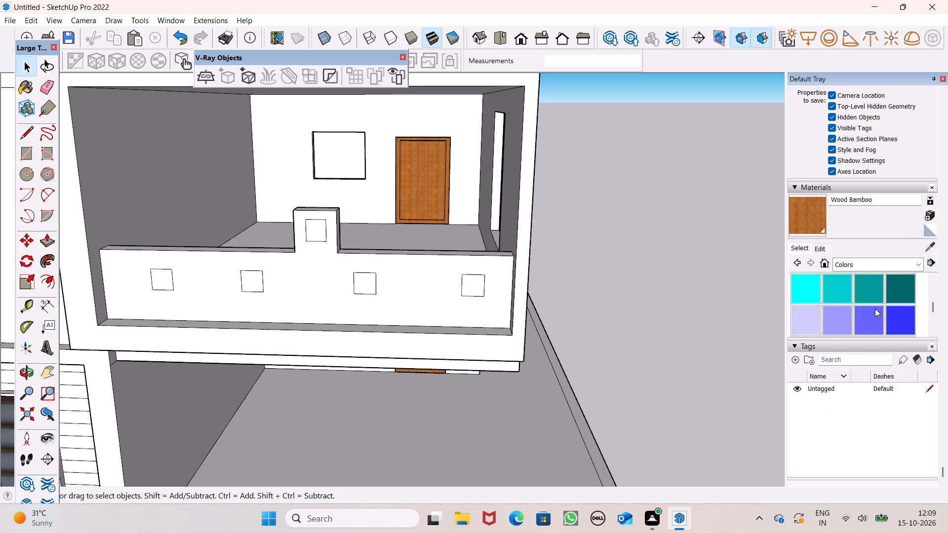
scroll(875, 308, down, 5)
click(876, 310)
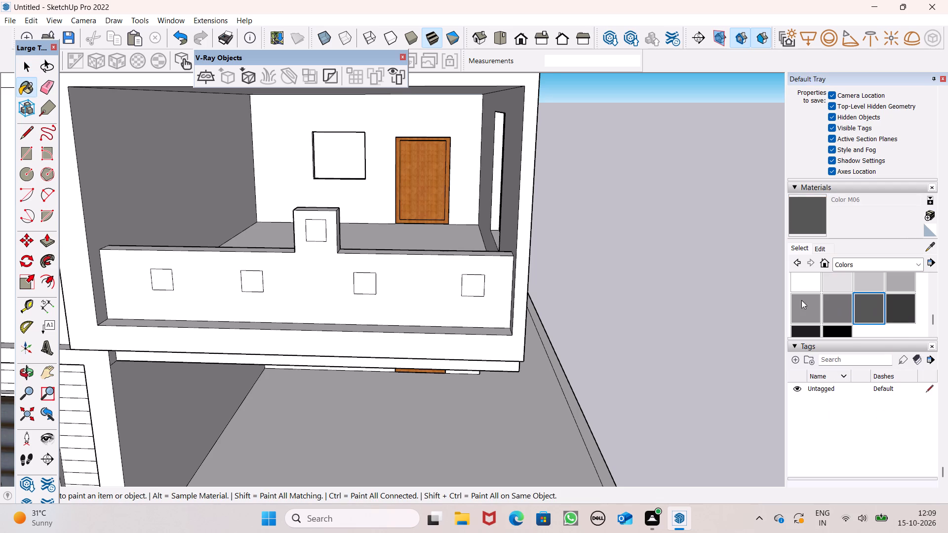
scroll(485, 297, up, 3)
click(458, 286)
click(327, 283)
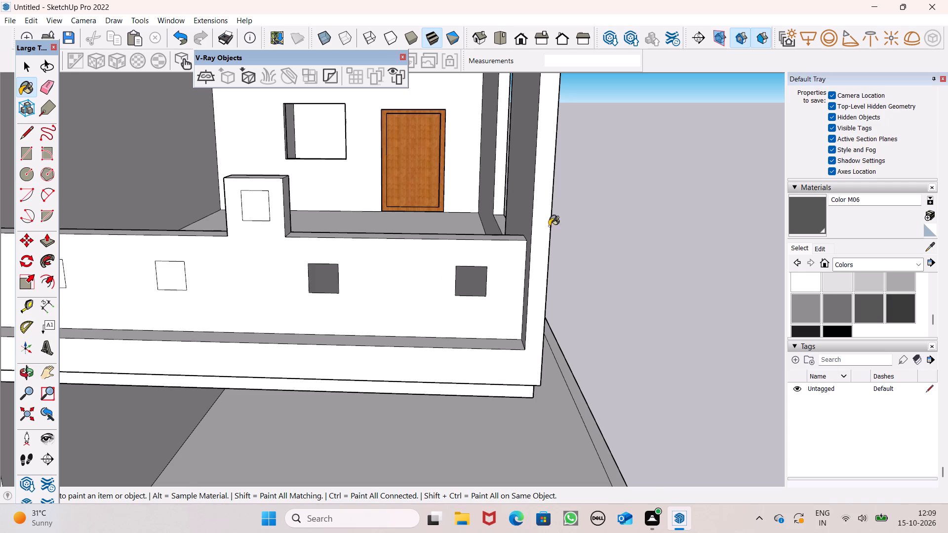
scroll(556, 224, down, 4)
scroll(404, 228, up, 3)
scroll(403, 232, down, 1)
click(398, 250)
scroll(338, 252, up, 5)
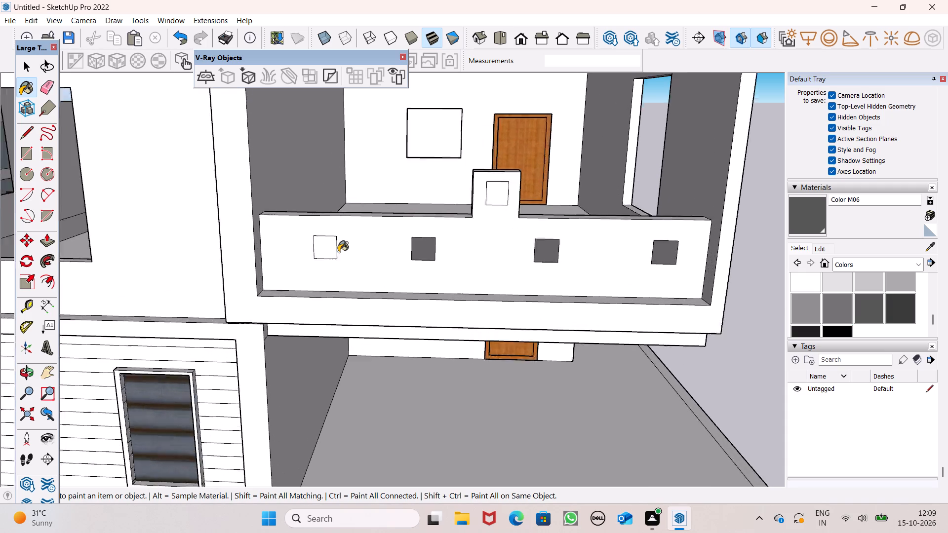
scroll(338, 252, up, 1)
click(329, 248)
click(543, 178)
Paint the four small squares and the raised centre square on the upper balcony's parapet with Color M06.
scroll(574, 225, down, 6)
scroll(580, 300, down, 4)
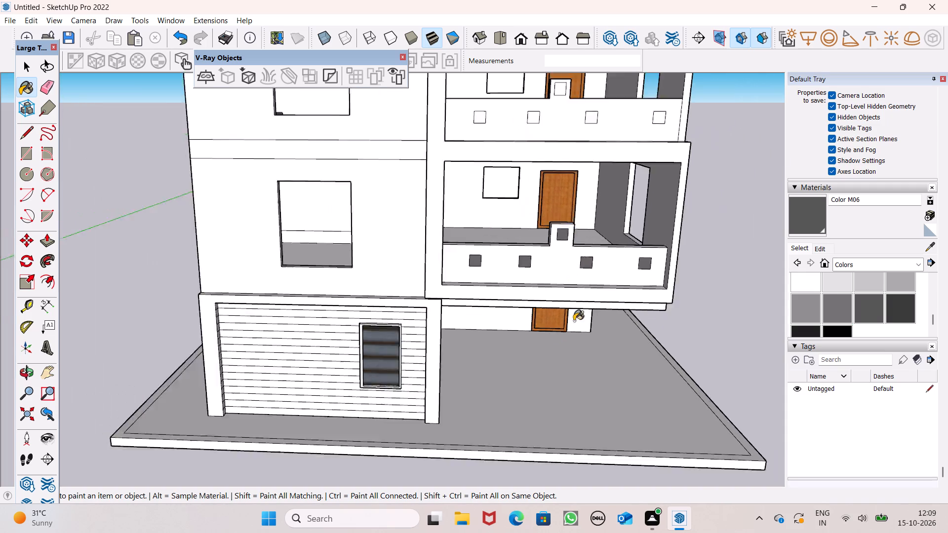
scroll(574, 321, down, 4)
scroll(551, 222, up, 6)
scroll(565, 167, up, 5)
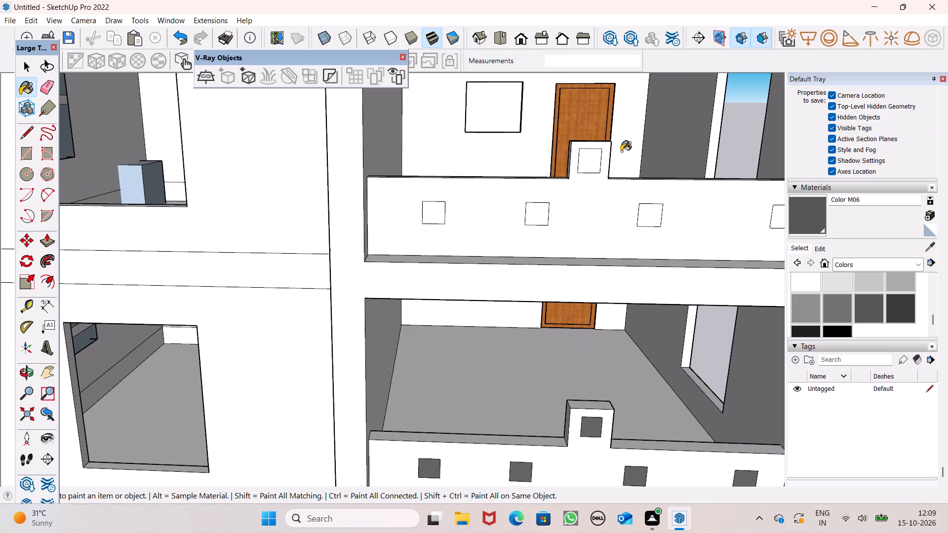
click(581, 161)
click(537, 215)
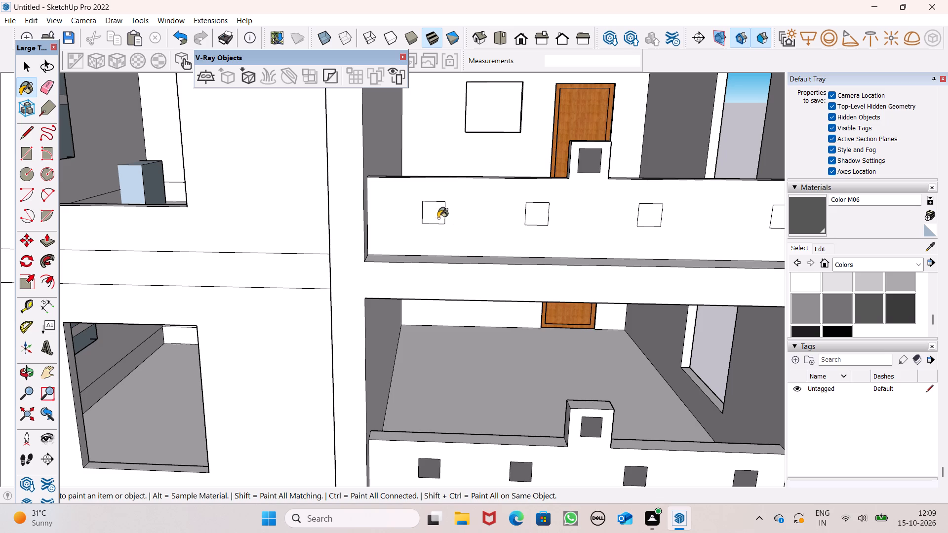
click(436, 209)
click(655, 214)
scroll(521, 200, down, 6)
scroll(670, 185, down, 1)
scroll(670, 185, up, 1)
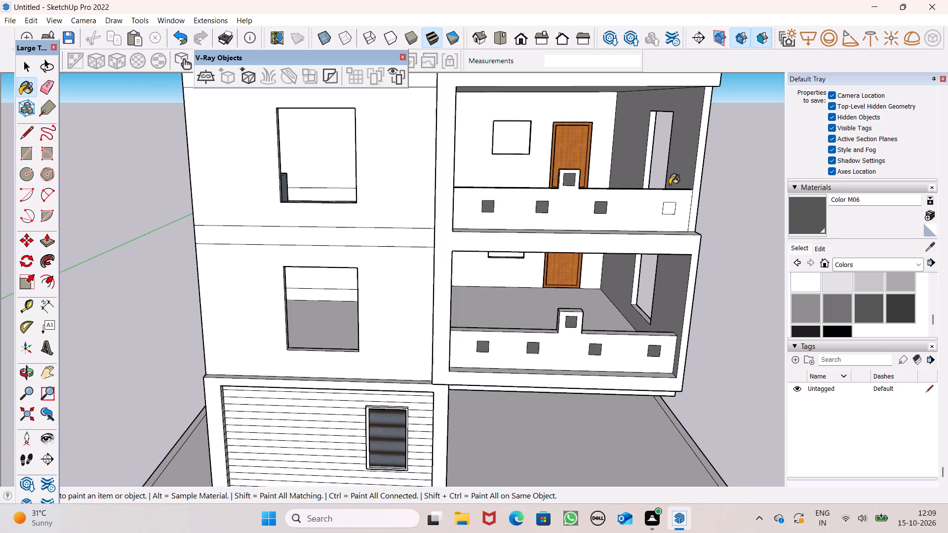
scroll(680, 217, up, 3)
click(671, 213)
Paint the squares on the roof terrace parapet's three piers and the two rectangles below its railing with Color M06.
scroll(686, 237, down, 2)
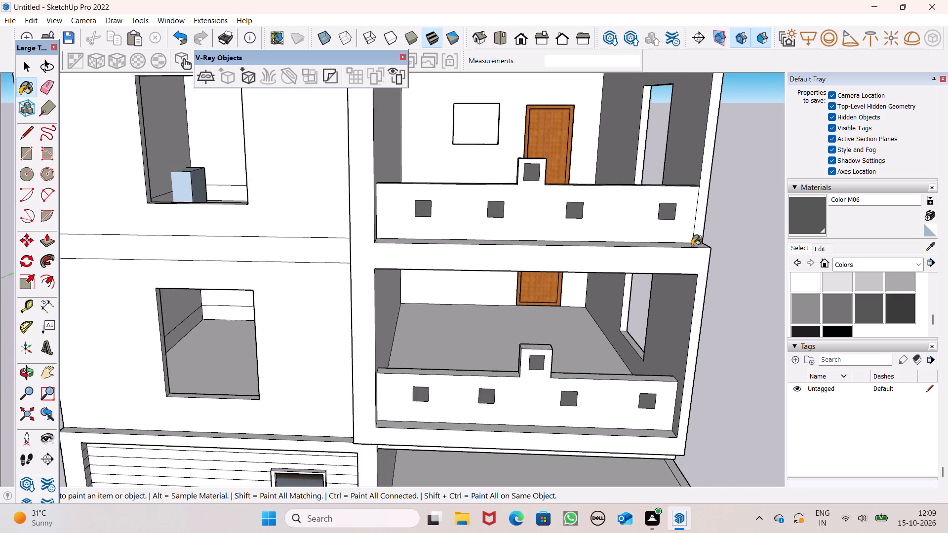
scroll(692, 246, down, 1)
scroll(730, 289, down, 6)
scroll(695, 130, up, 7)
scroll(646, 132, down, 4)
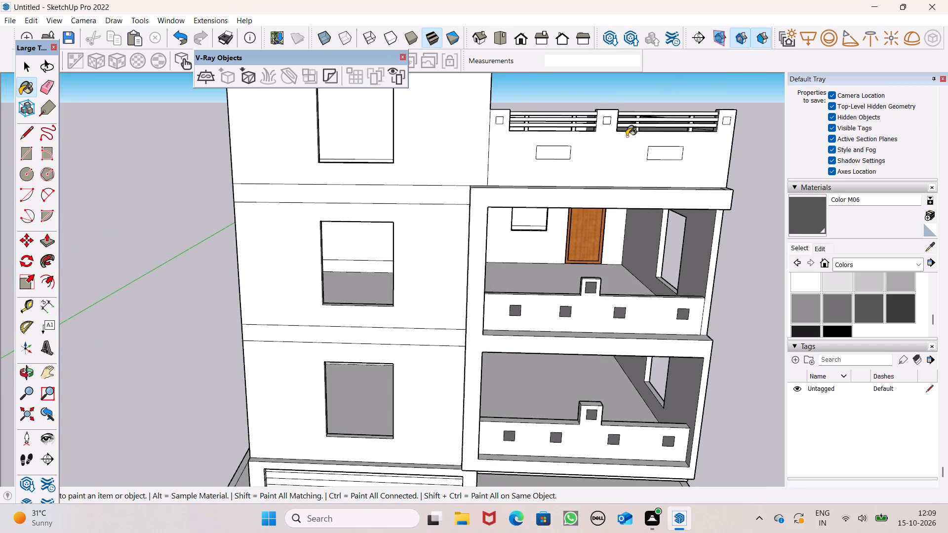
scroll(549, 76, up, 6)
scroll(507, 127, down, 1)
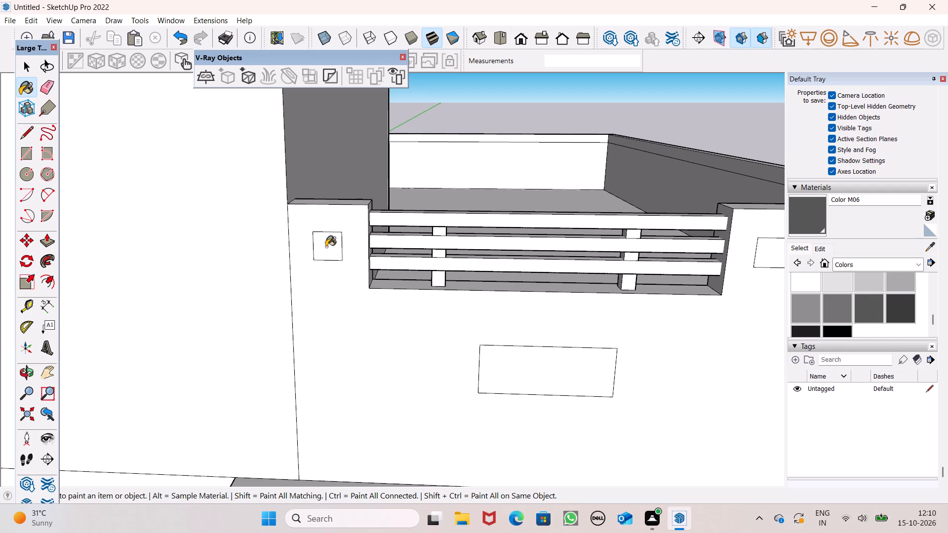
drag(326, 247, 326, 242)
scroll(367, 200, down, 4)
click(469, 321)
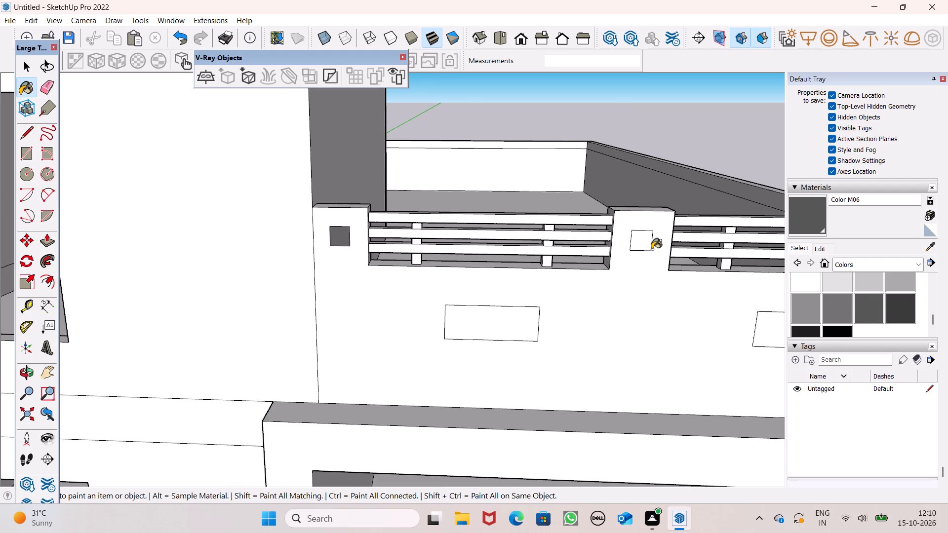
click(648, 248)
scroll(586, 243, down, 6)
scroll(609, 306, down, 4)
scroll(720, 268, up, 4)
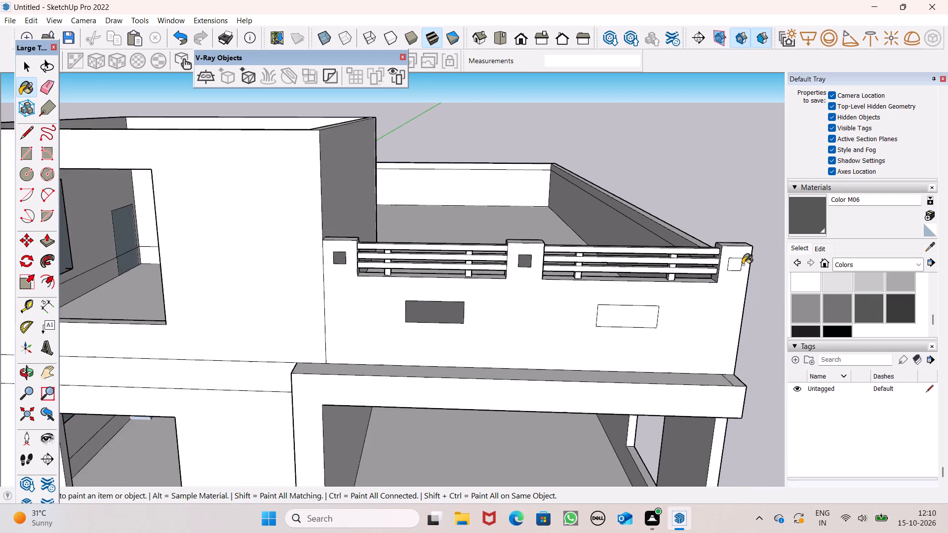
scroll(743, 265, up, 5)
click(729, 270)
click(610, 337)
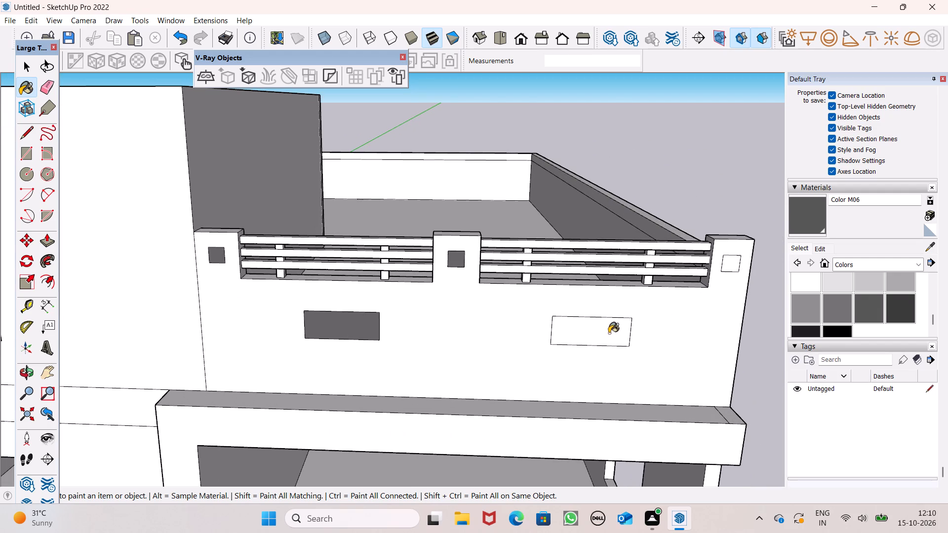
Paint the front faces of the terrace railing's three horizontal rails with Color M08.
scroll(643, 236, down, 4)
scroll(597, 216, up, 6)
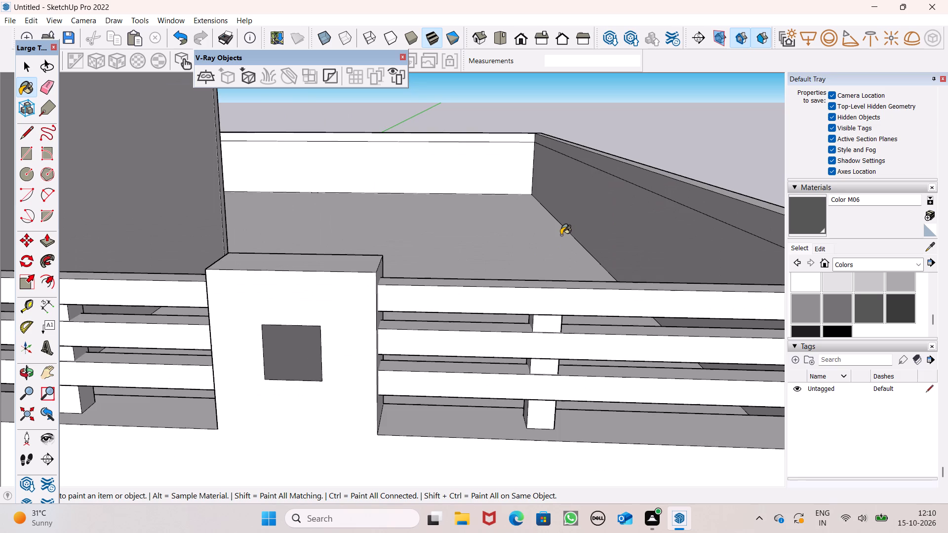
scroll(561, 235, down, 1)
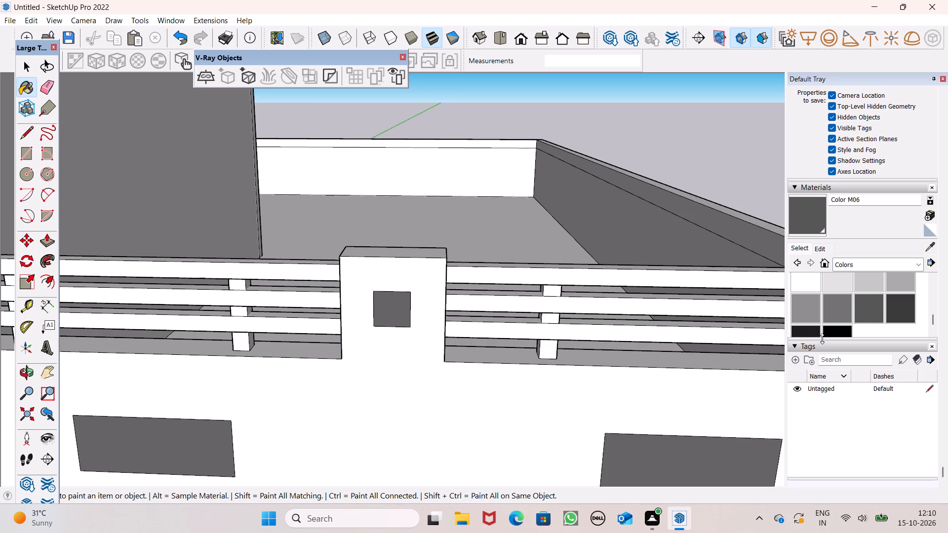
click(812, 331)
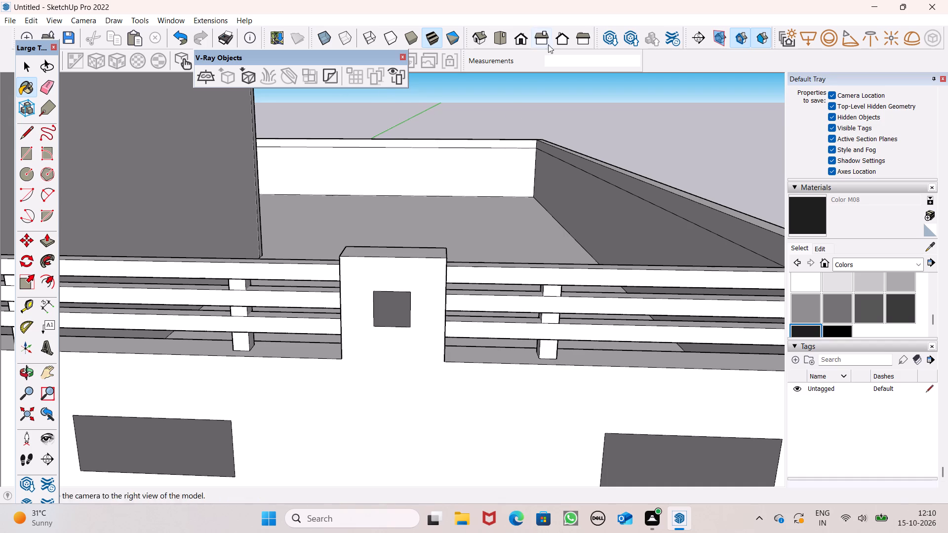
click(512, 274)
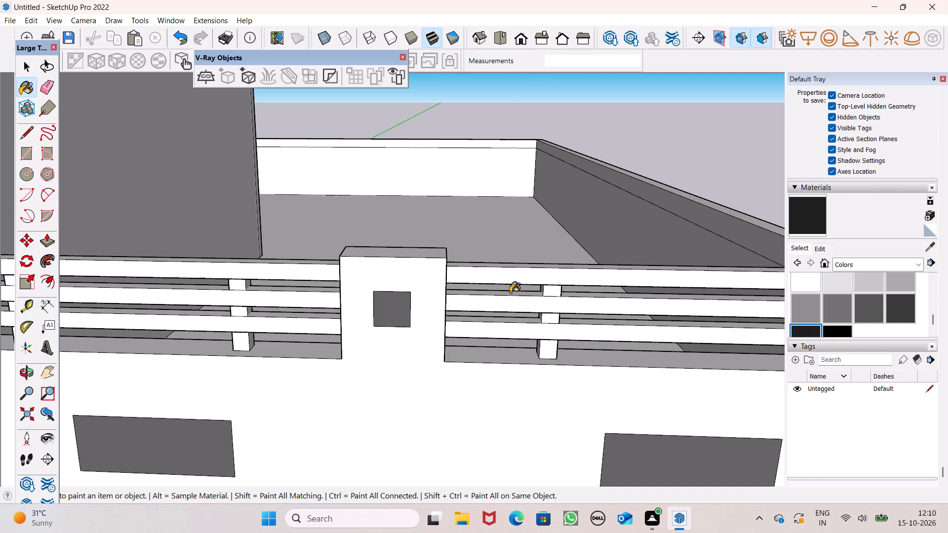
click(510, 297)
click(518, 330)
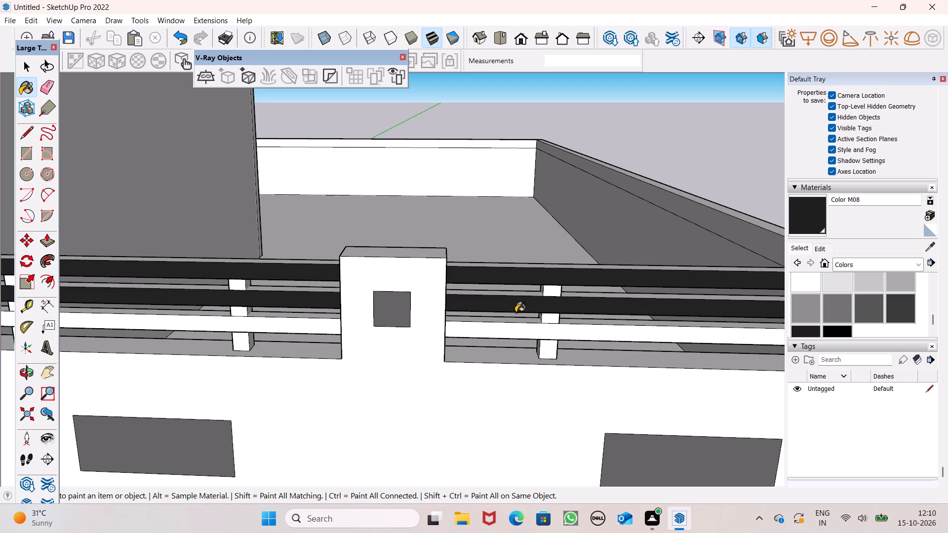
Paint the front faces of the two railing posts between the centre pier and the outer corner pier with Color M08.
scroll(569, 305, up, 4)
scroll(571, 307, down, 1)
click(542, 284)
scroll(540, 253, down, 5)
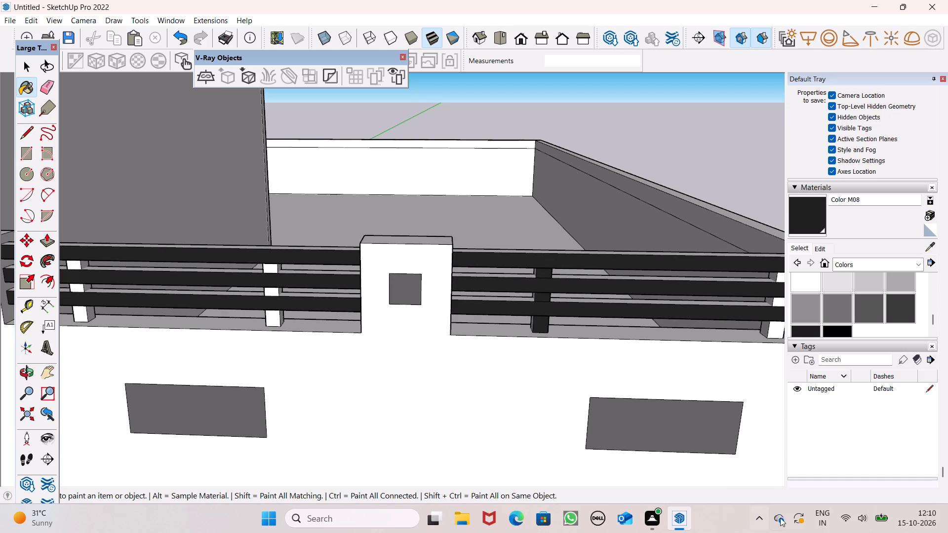
scroll(786, 519, down, 8)
scroll(905, 510, down, 6)
scroll(692, 234, down, 6)
scroll(671, 248, up, 2)
scroll(671, 248, down, 1)
scroll(671, 248, up, 2)
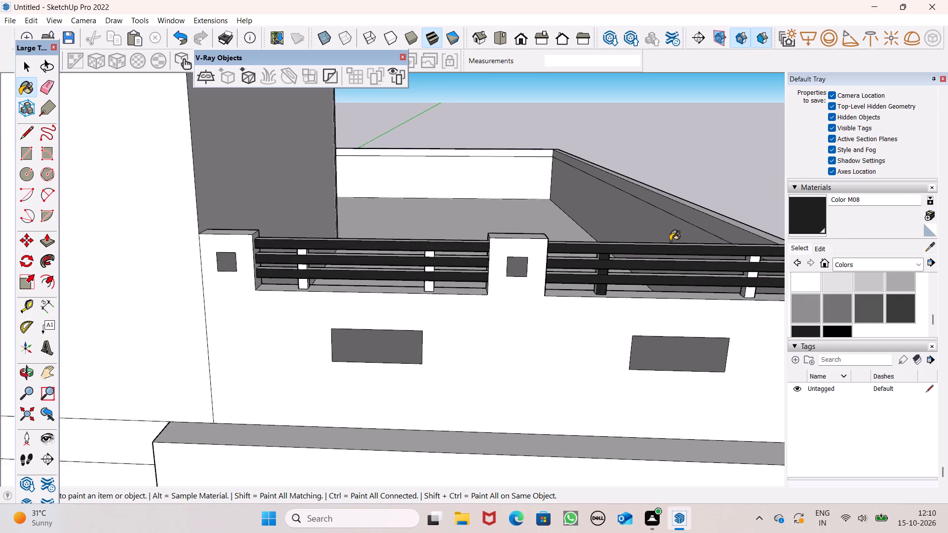
scroll(670, 240, down, 5)
scroll(727, 273, up, 4)
scroll(728, 274, down, 1)
scroll(729, 274, up, 6)
scroll(722, 258, down, 1)
scroll(720, 258, up, 6)
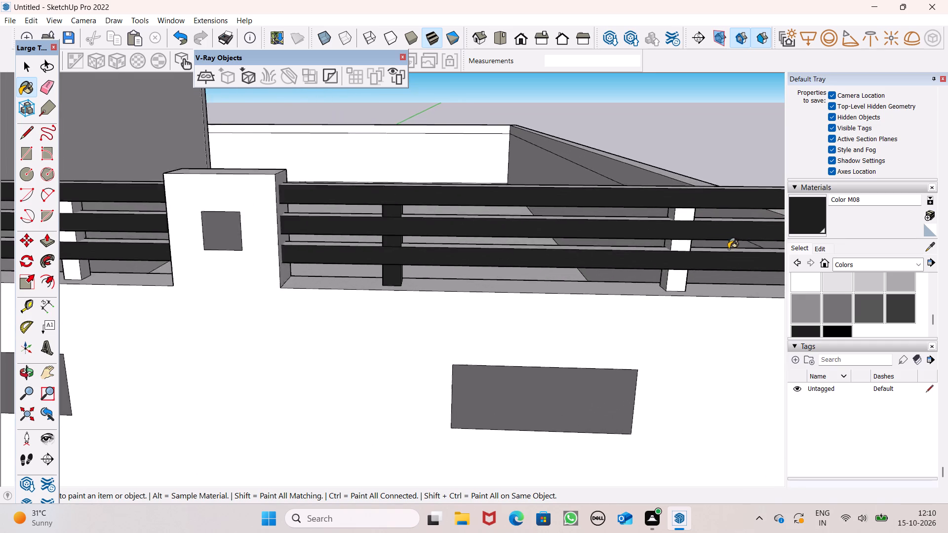
scroll(728, 249, up, 7)
click(631, 232)
Paint the top faces of the three terrace rails with Color M08, undoing any stray fill on the terrace floor.
middle_drag(667, 256, 650, 331)
click(635, 131)
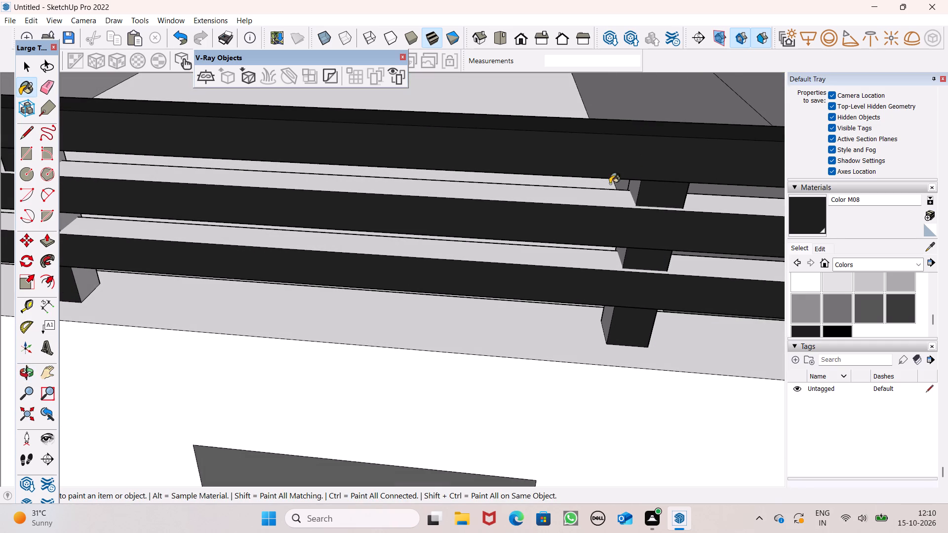
click(608, 190)
click(599, 248)
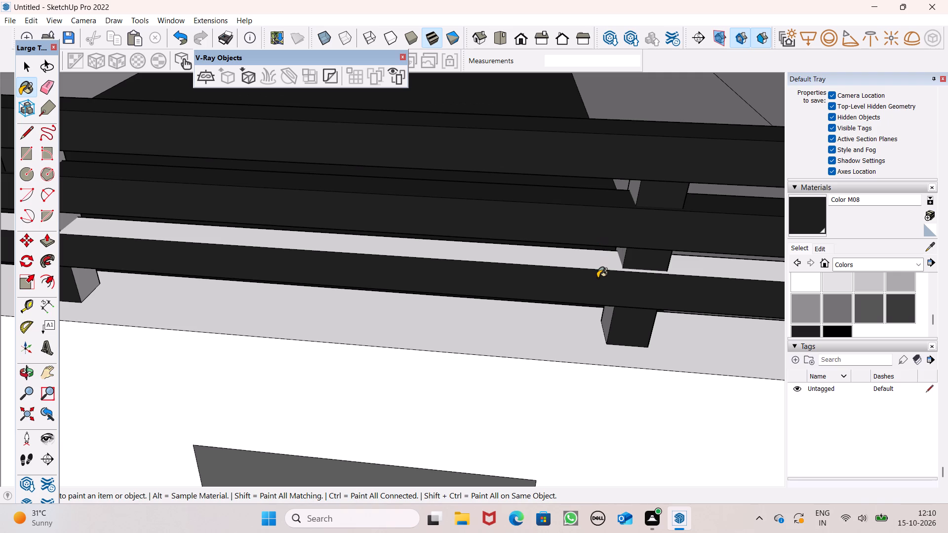
key(ctrl+z)
click(594, 260)
Paint the side faces facing the outer corner on both posts of the outer railing bay with Color M08.
scroll(667, 158, down, 11)
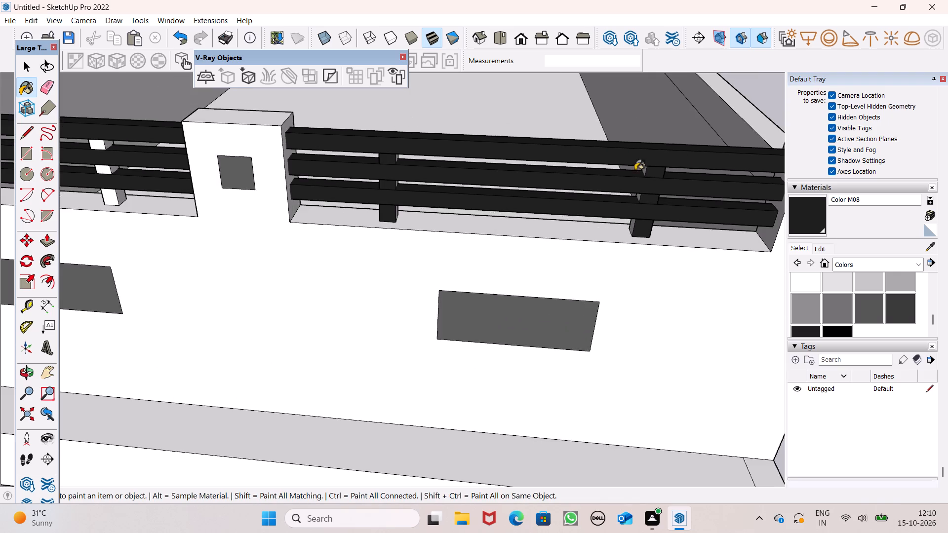
middle_drag(632, 176, 326, 36)
scroll(428, 124, up, 6)
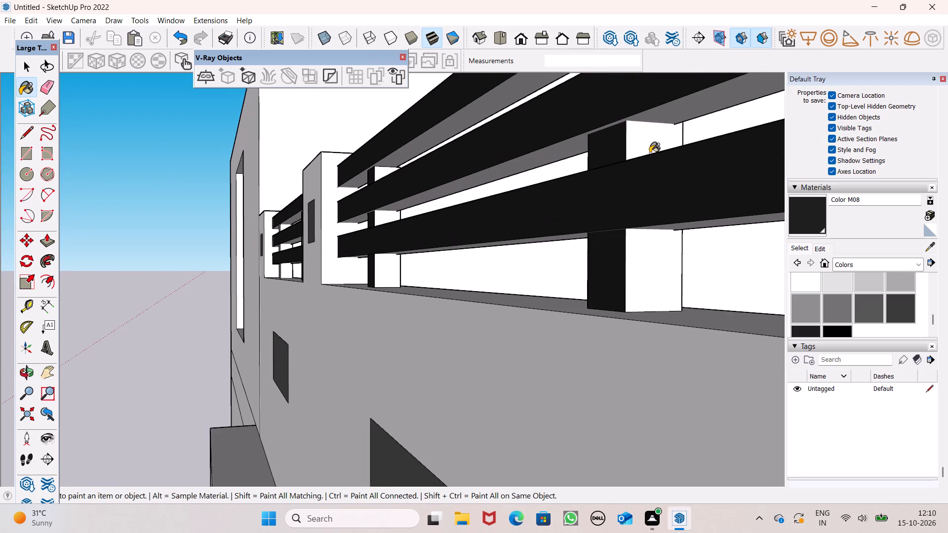
click(625, 139)
click(653, 146)
scroll(612, 125, down, 8)
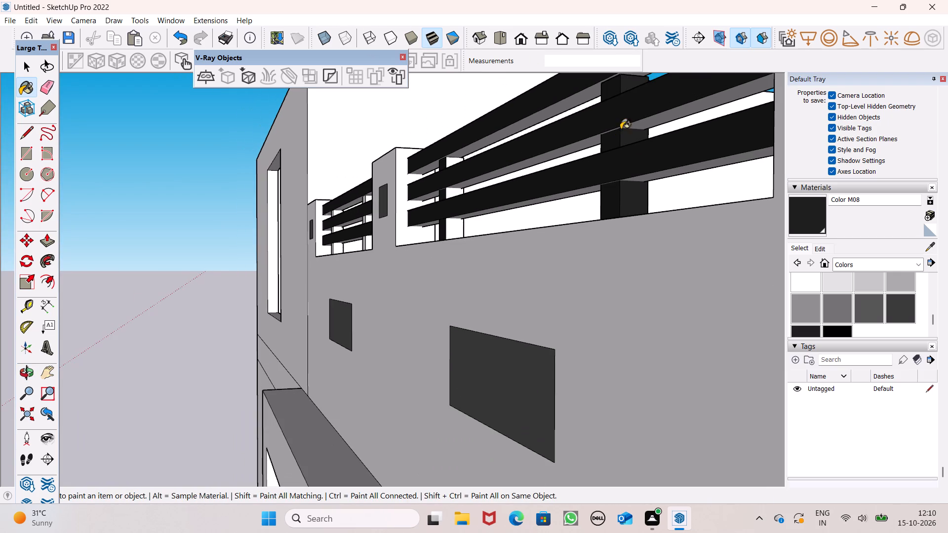
scroll(451, 185, up, 6)
click(460, 199)
Paint the side faces facing the centre pier on both posts of the outer railing bay with Color M08.
scroll(489, 176, down, 4)
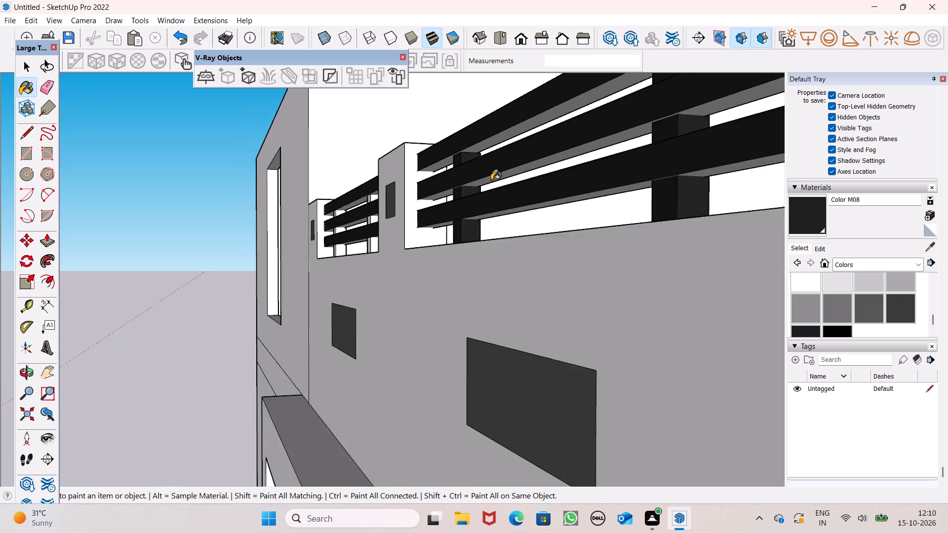
scroll(491, 180, down, 3)
scroll(477, 181, up, 1)
middle_drag(478, 181, 852, 189)
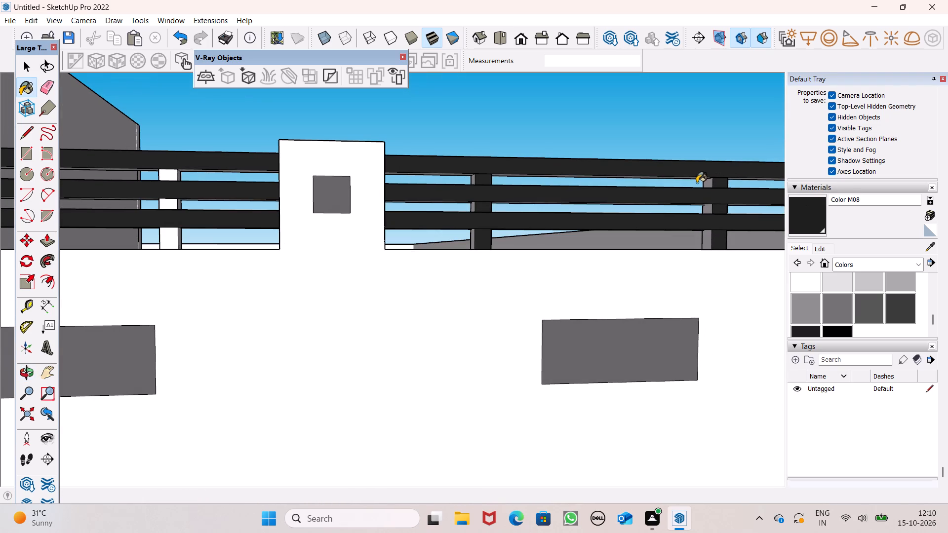
scroll(553, 198, up, 3)
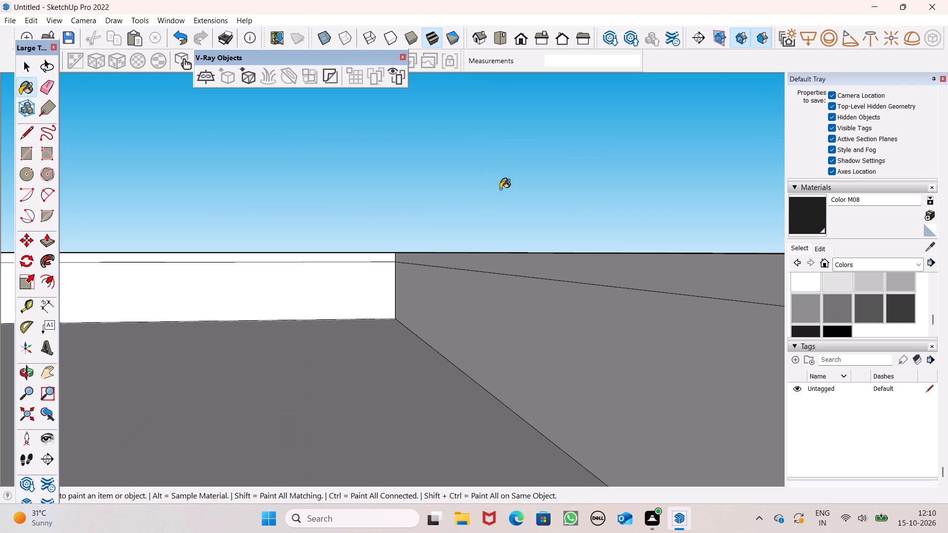
scroll(507, 212, down, 4)
middle_drag(663, 275, 825, 271)
scroll(572, 257, up, 3)
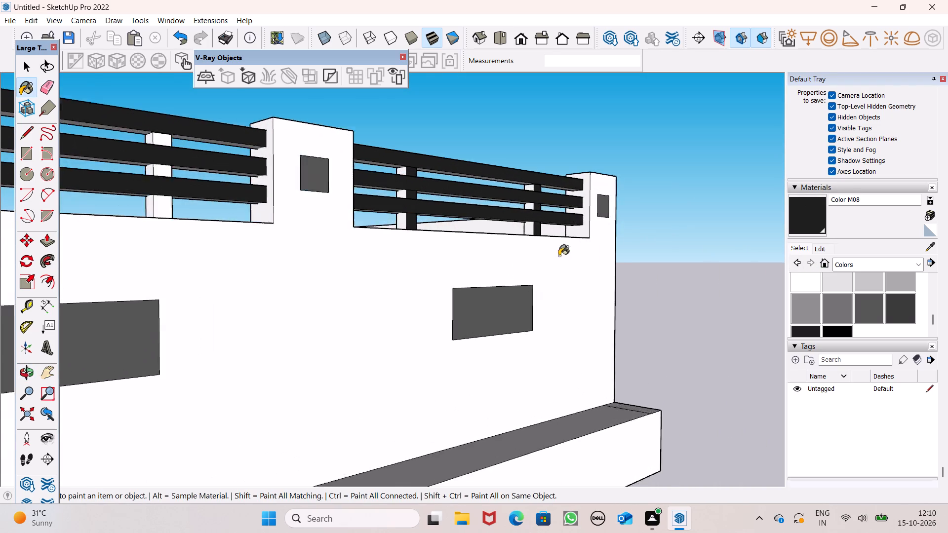
scroll(559, 256, up, 2)
middle_drag(423, 224, 457, 249)
scroll(382, 213, up, 5)
click(425, 205)
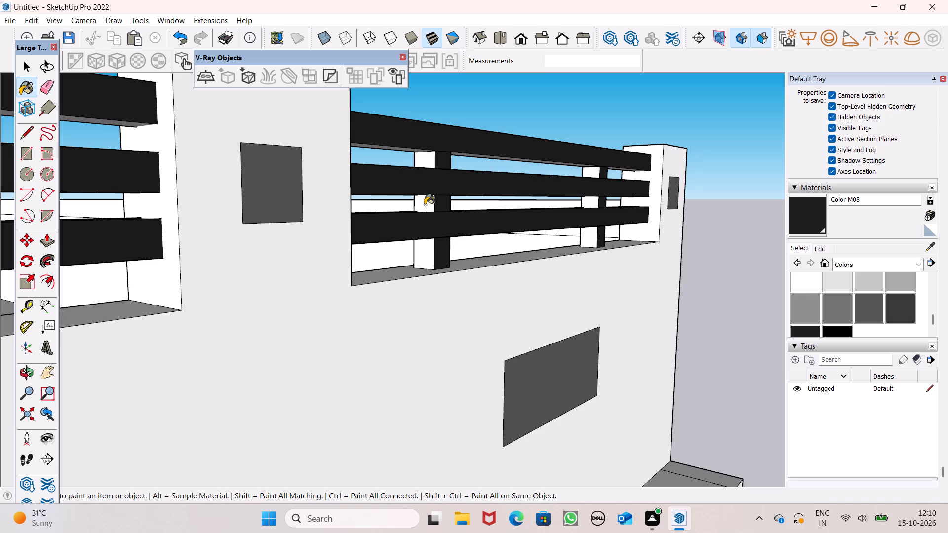
click(591, 207)
Paint the front faces and the sides facing the building wall on both posts of the inner railing bay with Color M08.
scroll(594, 157, down, 7)
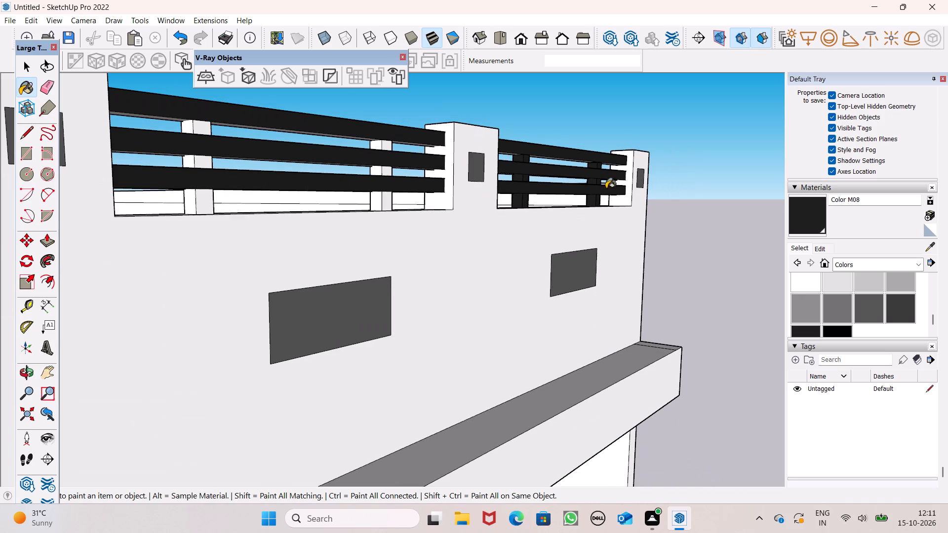
middle_click(606, 196)
scroll(606, 196, up, 1)
scroll(344, 183, up, 5)
click(345, 163)
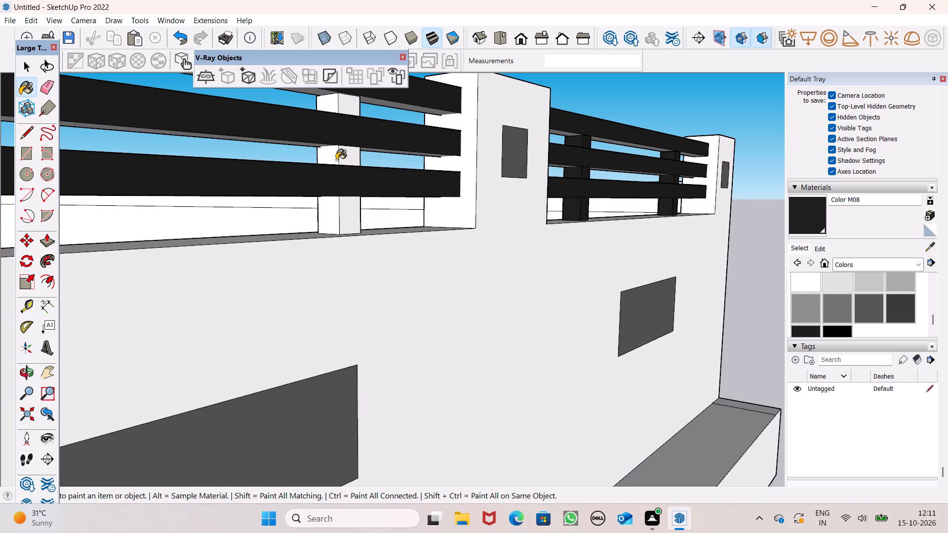
click(327, 154)
scroll(461, 156, down, 7)
scroll(227, 160, up, 5)
click(235, 131)
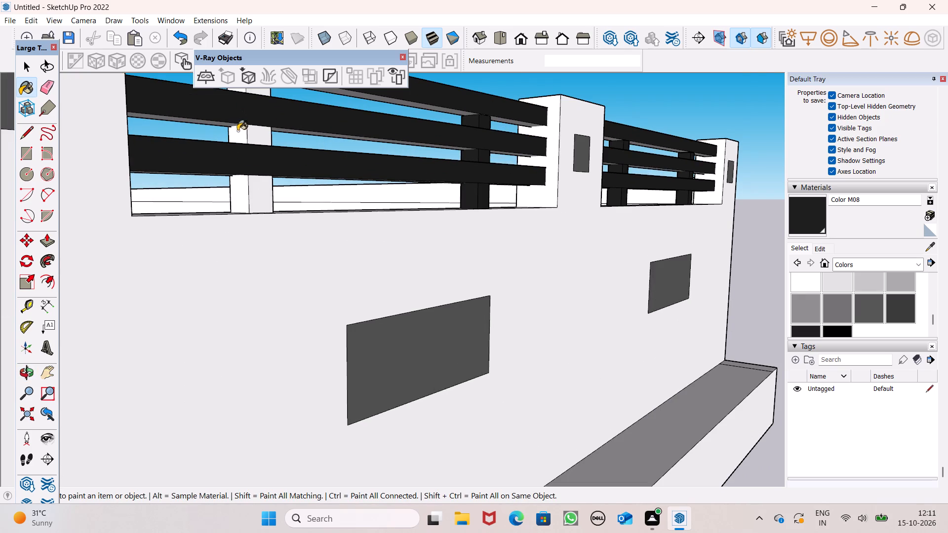
click(249, 126)
Paint the side faces facing the centre pier on both posts of the inner railing bay with Color M08.
scroll(414, 141, down, 6)
middle_drag(448, 190, 12, 213)
scroll(167, 148, up, 4)
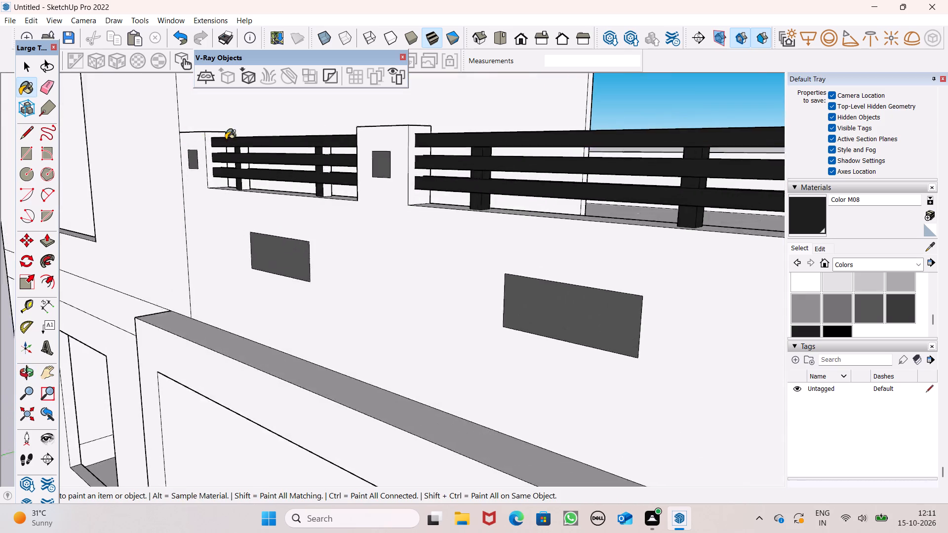
scroll(226, 140, up, 3)
scroll(365, 214, up, 5)
click(398, 219)
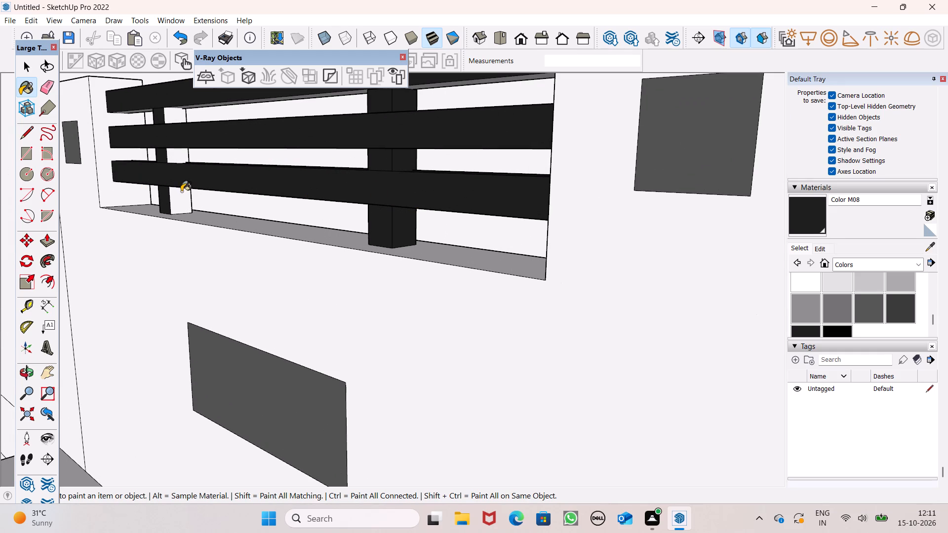
click(181, 194)
Examine the whole facade, the terrace railing and the balcony parapets from the front and side.
scroll(231, 192, down, 8)
scroll(279, 224, down, 6)
scroll(391, 230, down, 12)
middle_drag(400, 253, 563, 250)
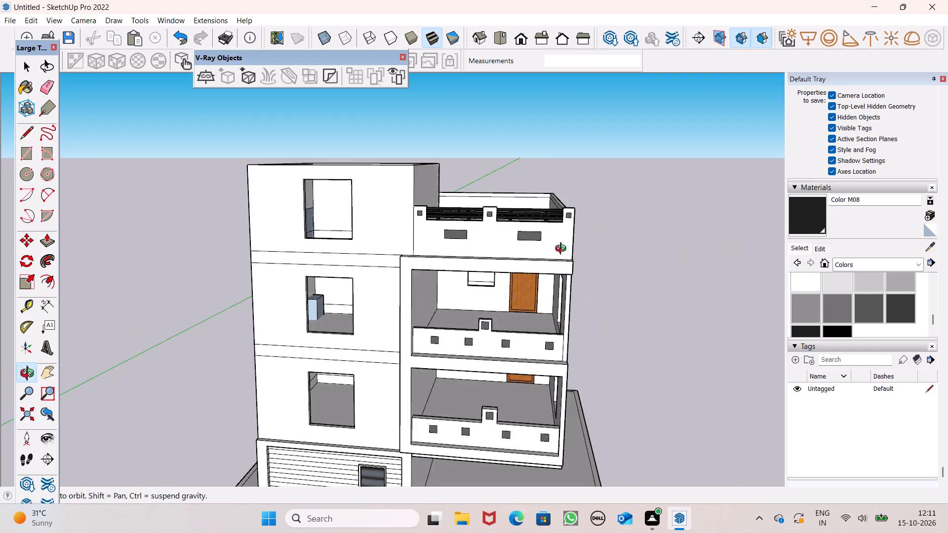
middle_drag(563, 250, 566, 262)
key(space)
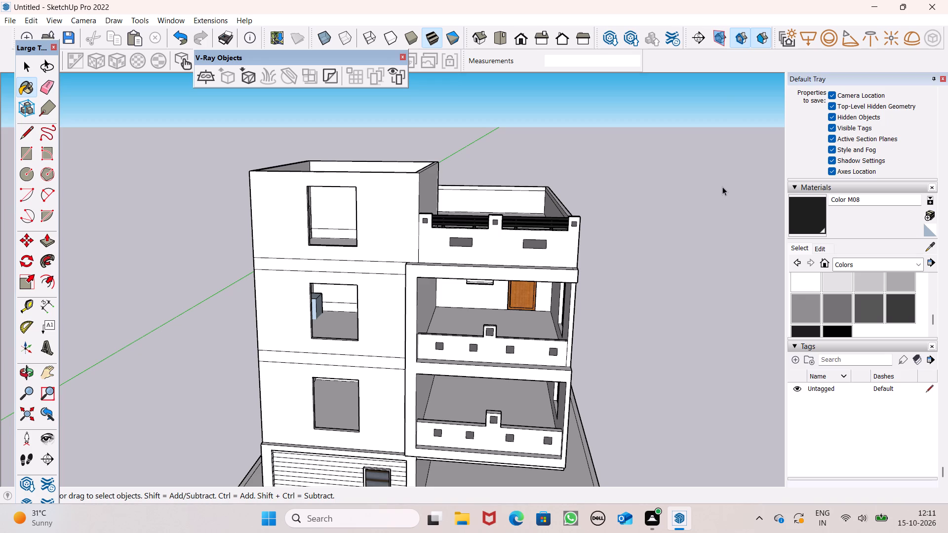
scroll(722, 186, down, 2)
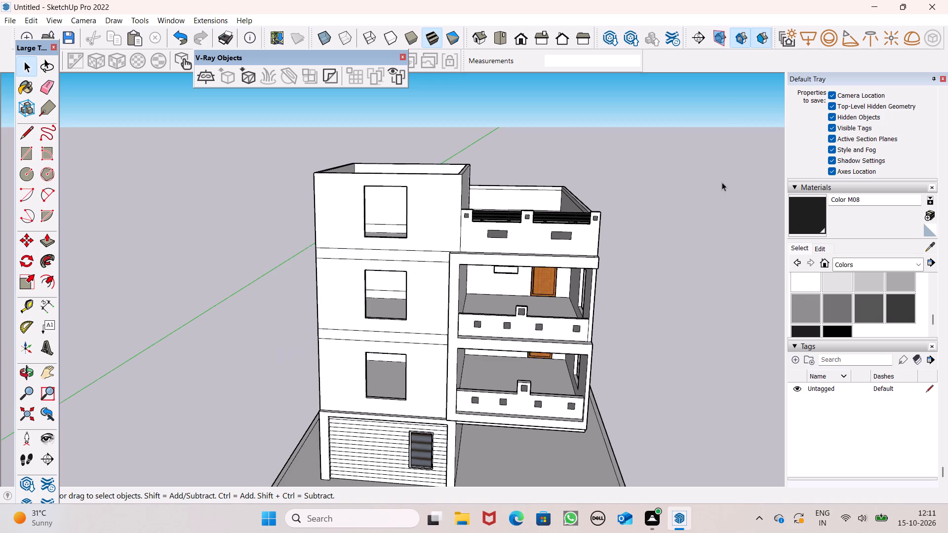
scroll(722, 182, down, 1)
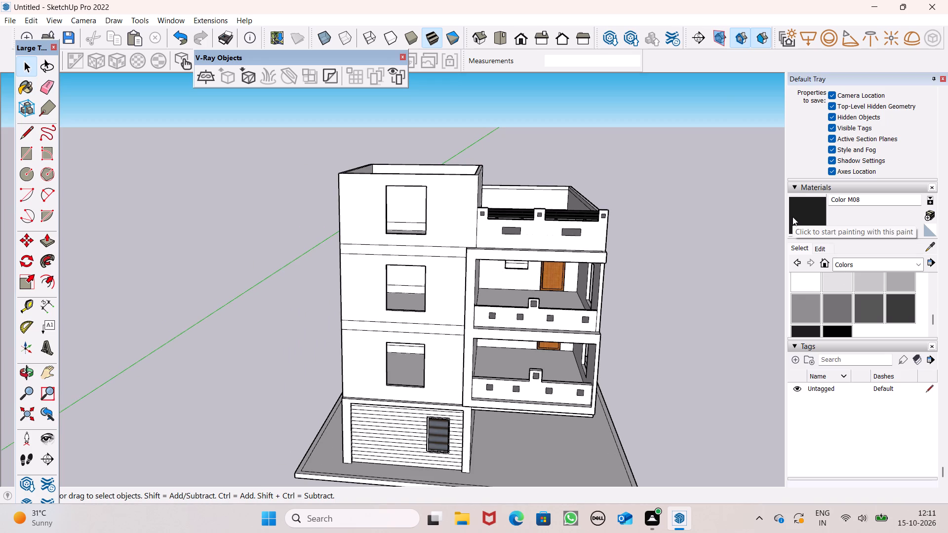
middle_drag(553, 306, 391, 300)
scroll(405, 306, up, 6)
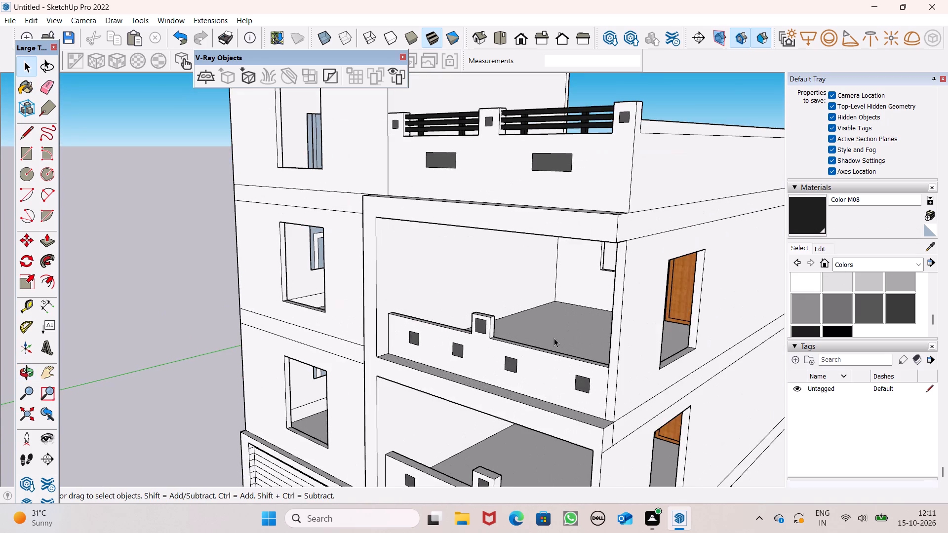
middle_drag(554, 338, 428, 329)
scroll(477, 328, up, 1)
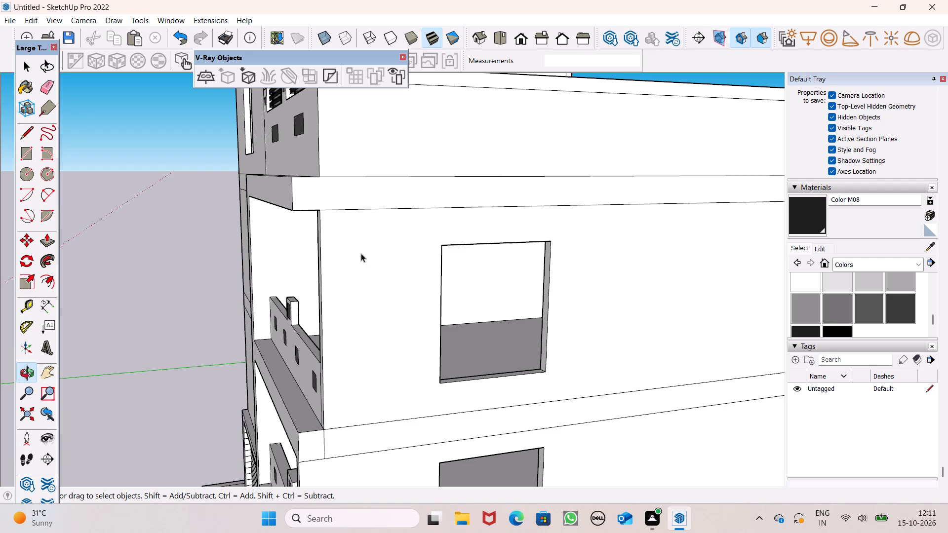
scroll(243, 336, up, 1)
middle_drag(290, 369, 552, 394)
scroll(463, 334, down, 6)
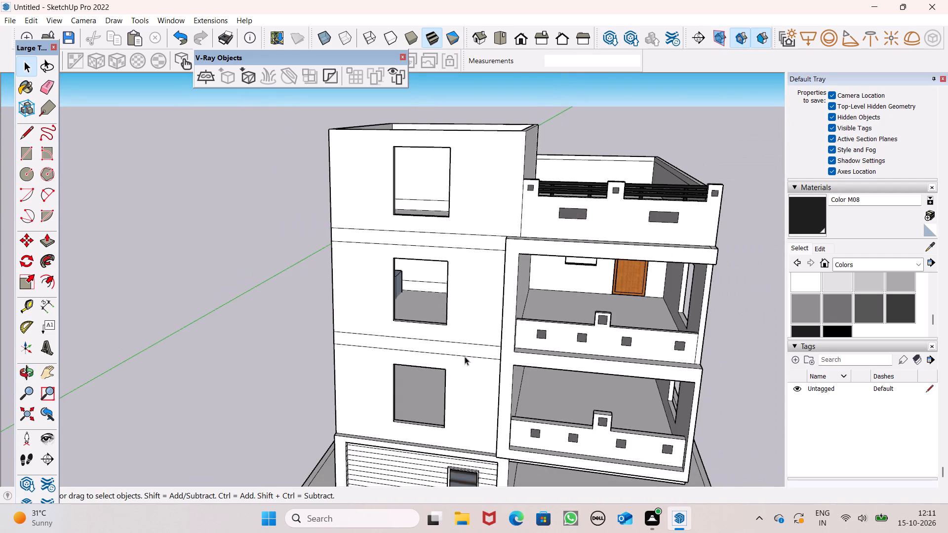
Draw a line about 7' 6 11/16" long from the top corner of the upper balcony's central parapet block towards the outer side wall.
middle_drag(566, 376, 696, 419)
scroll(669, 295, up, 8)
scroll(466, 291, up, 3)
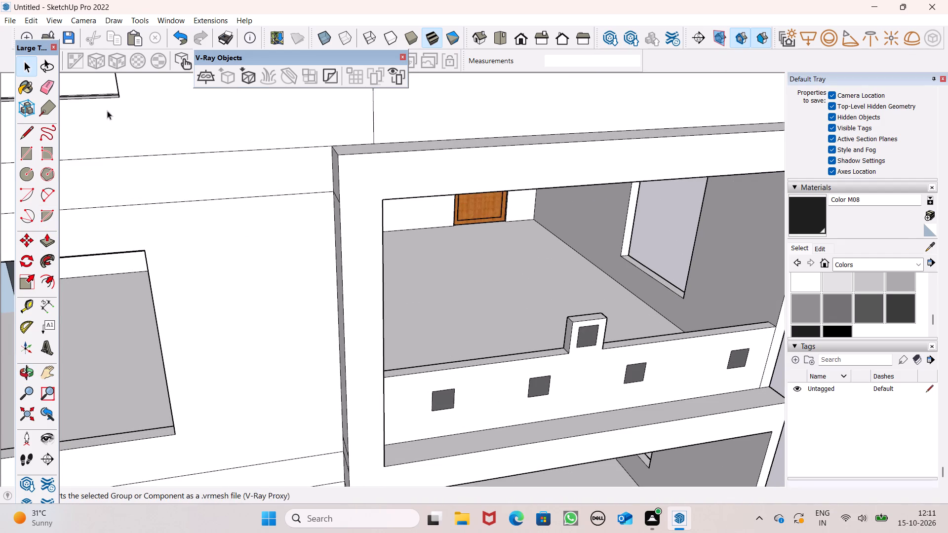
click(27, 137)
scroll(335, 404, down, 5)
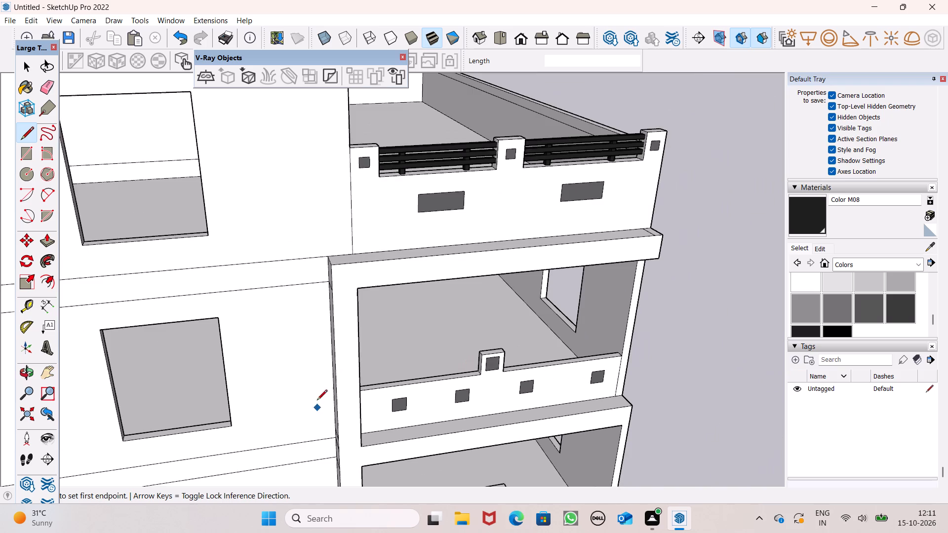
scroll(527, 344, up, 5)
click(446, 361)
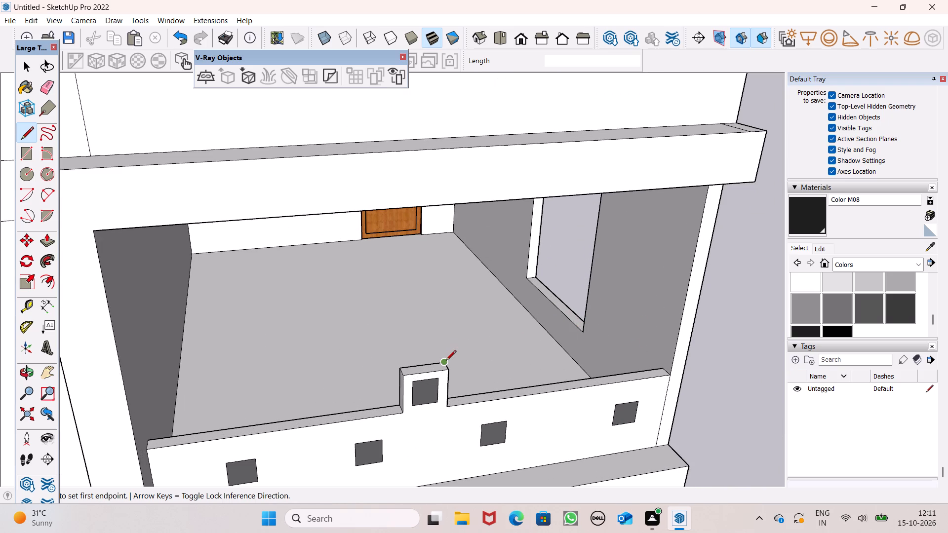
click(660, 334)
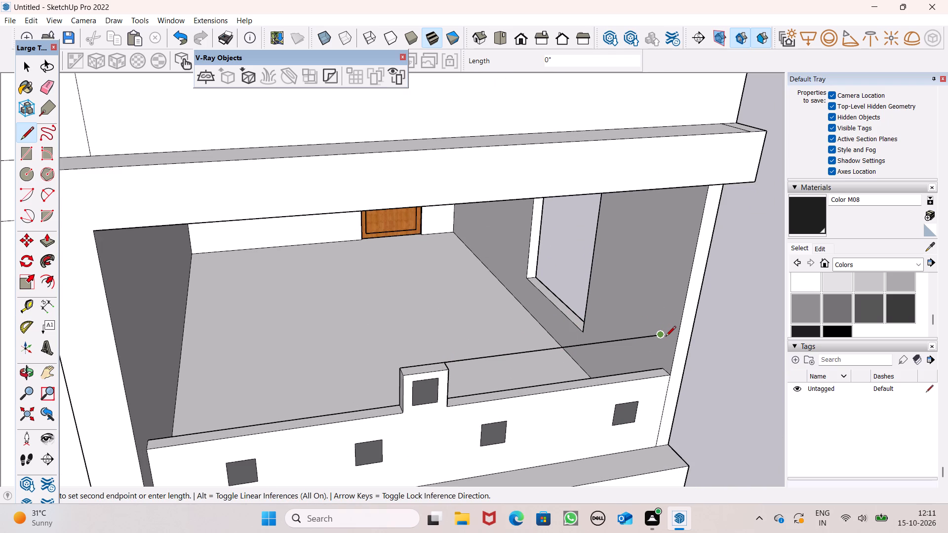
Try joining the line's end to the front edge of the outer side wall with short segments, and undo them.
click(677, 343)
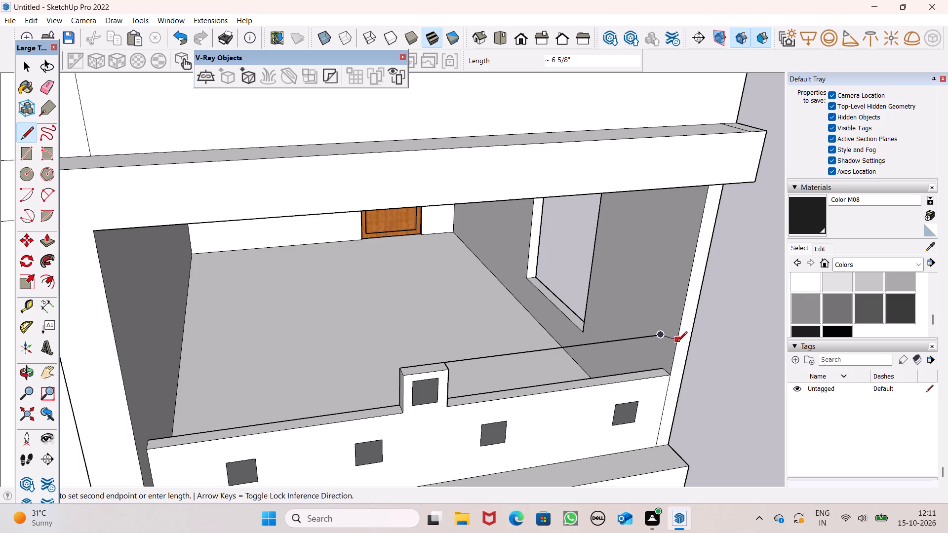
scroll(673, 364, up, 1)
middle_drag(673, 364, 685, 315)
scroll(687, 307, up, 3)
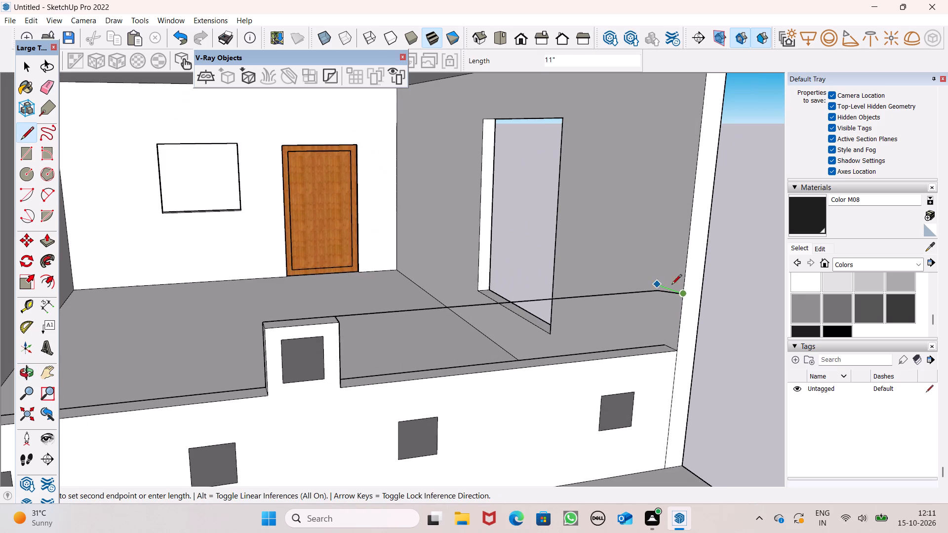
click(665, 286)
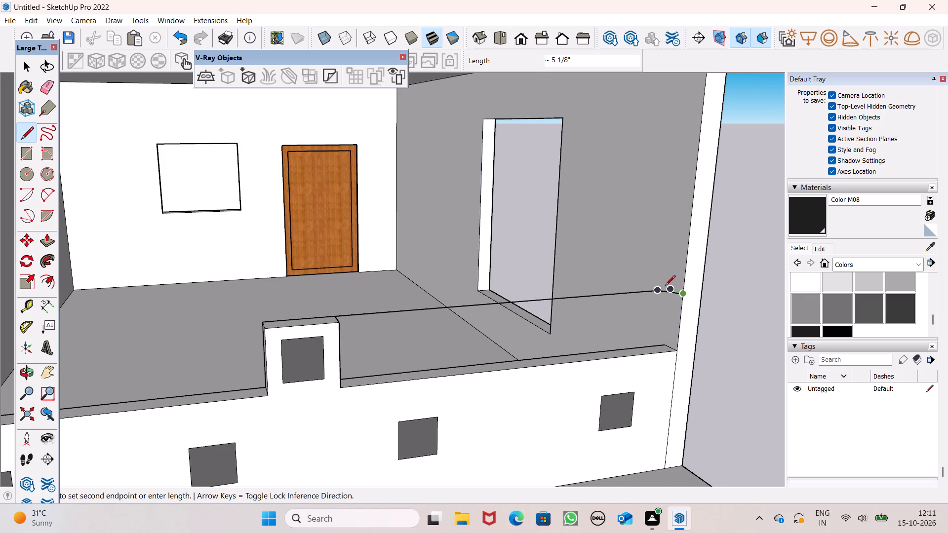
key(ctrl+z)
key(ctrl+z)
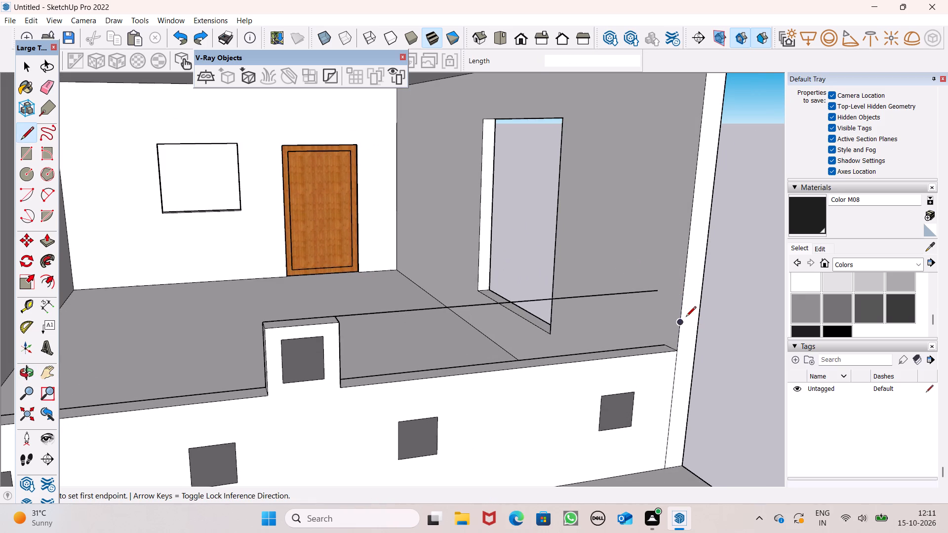
Extend the line by about 1 13/16" and connect its end to the front edge of the outer side wall.
middle_drag(683, 316, 562, 378)
scroll(618, 384, up, 5)
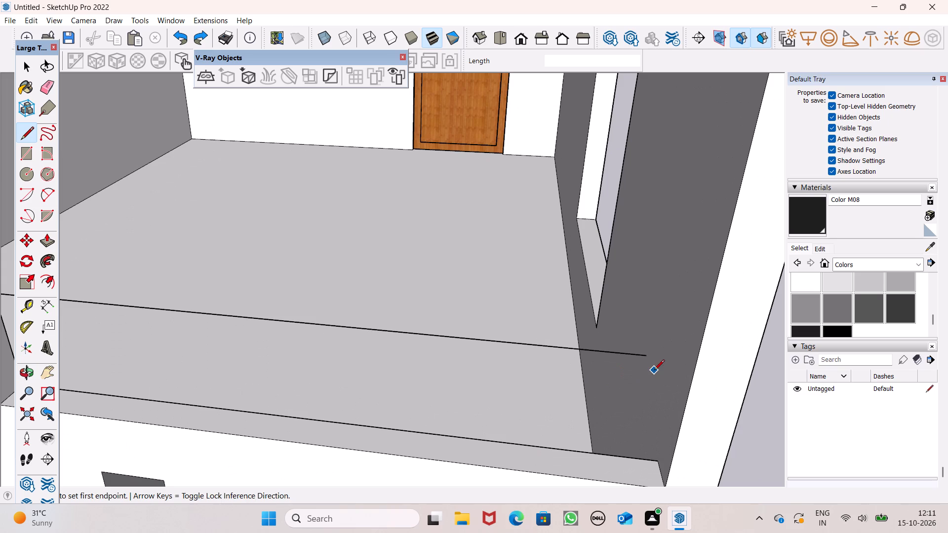
drag(646, 360, 663, 359)
click(674, 358)
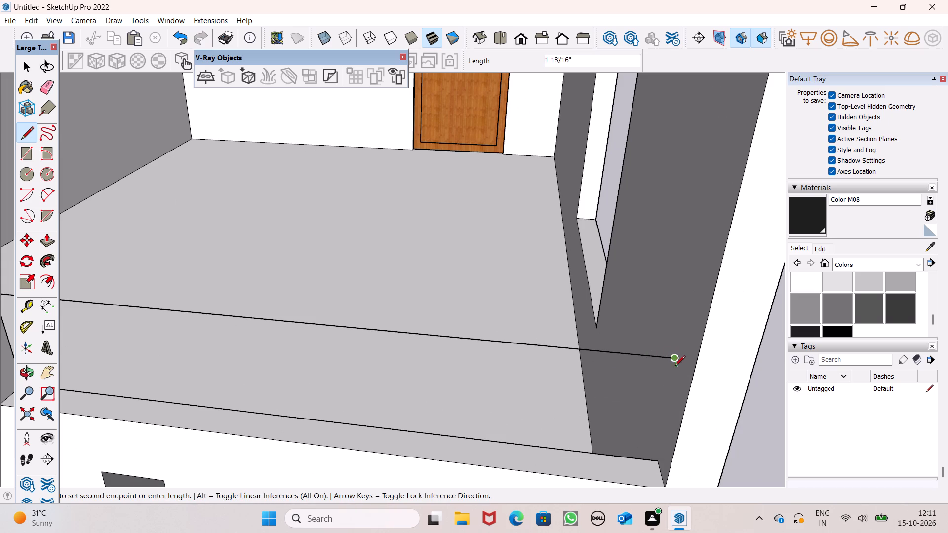
click(688, 392)
key(space)
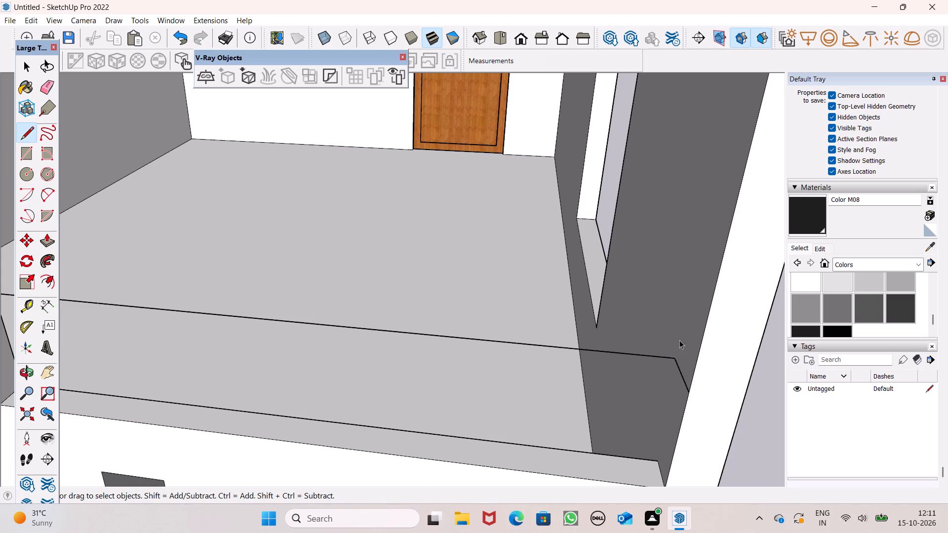
key(space)
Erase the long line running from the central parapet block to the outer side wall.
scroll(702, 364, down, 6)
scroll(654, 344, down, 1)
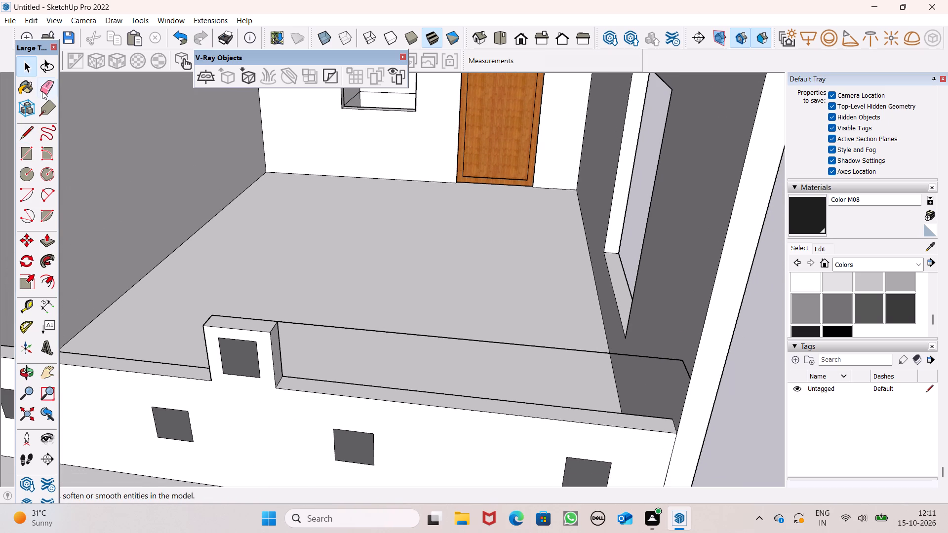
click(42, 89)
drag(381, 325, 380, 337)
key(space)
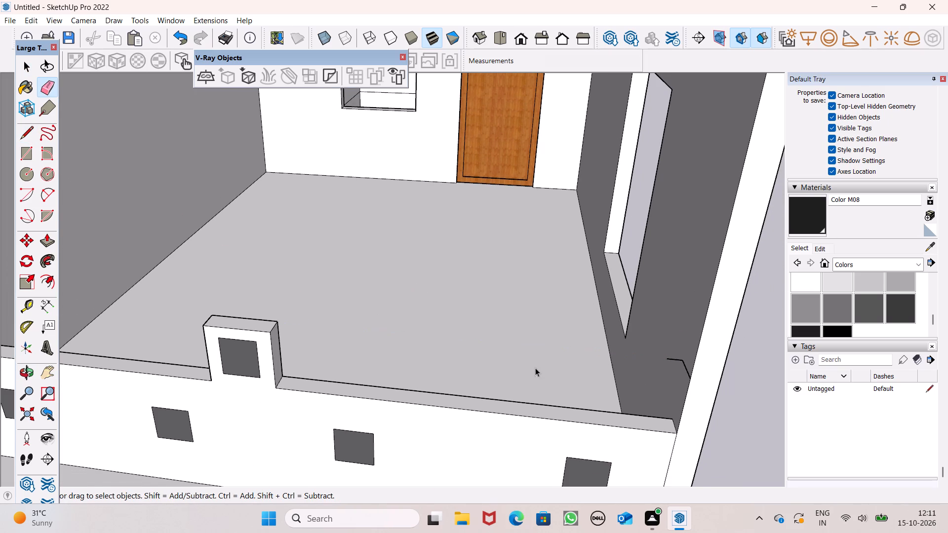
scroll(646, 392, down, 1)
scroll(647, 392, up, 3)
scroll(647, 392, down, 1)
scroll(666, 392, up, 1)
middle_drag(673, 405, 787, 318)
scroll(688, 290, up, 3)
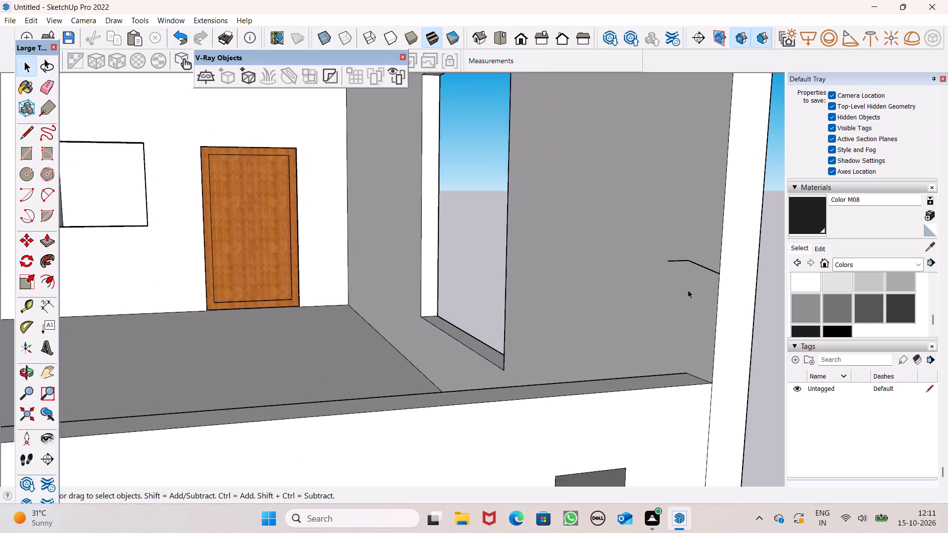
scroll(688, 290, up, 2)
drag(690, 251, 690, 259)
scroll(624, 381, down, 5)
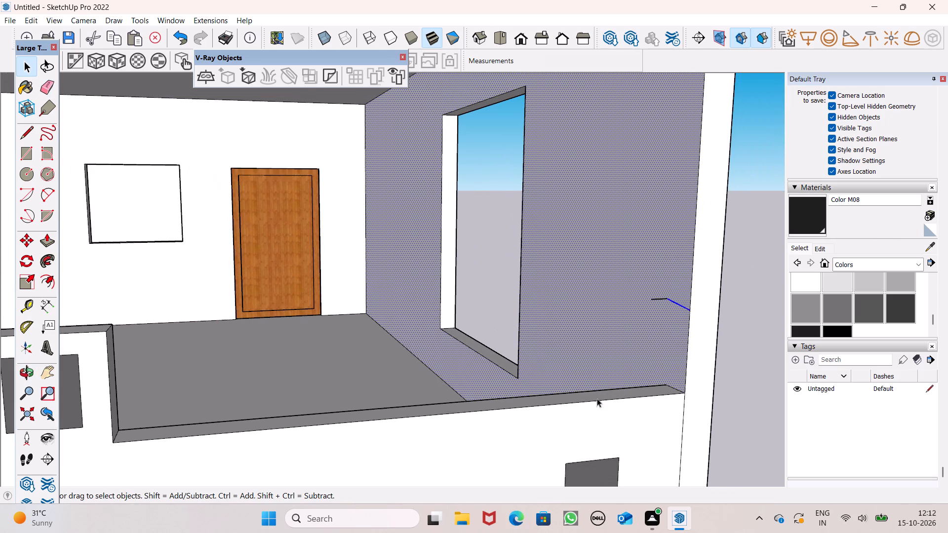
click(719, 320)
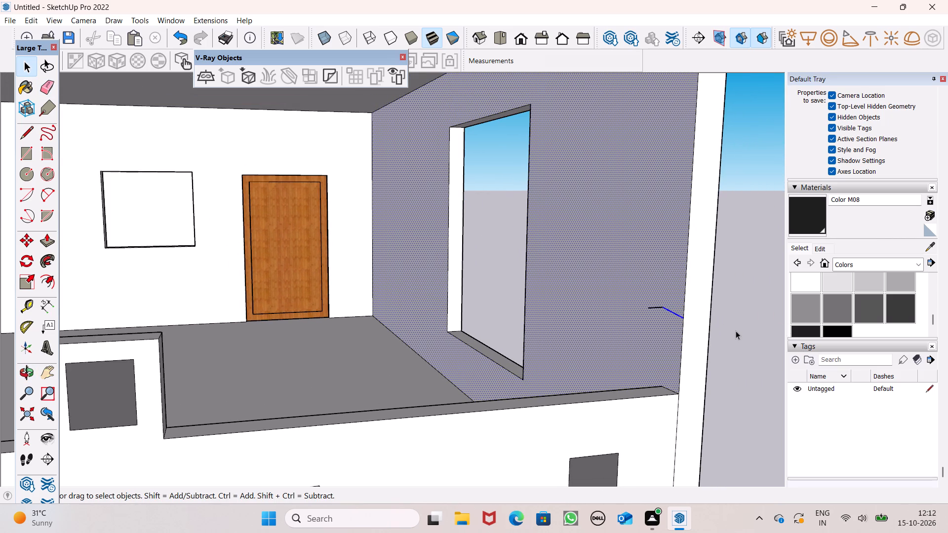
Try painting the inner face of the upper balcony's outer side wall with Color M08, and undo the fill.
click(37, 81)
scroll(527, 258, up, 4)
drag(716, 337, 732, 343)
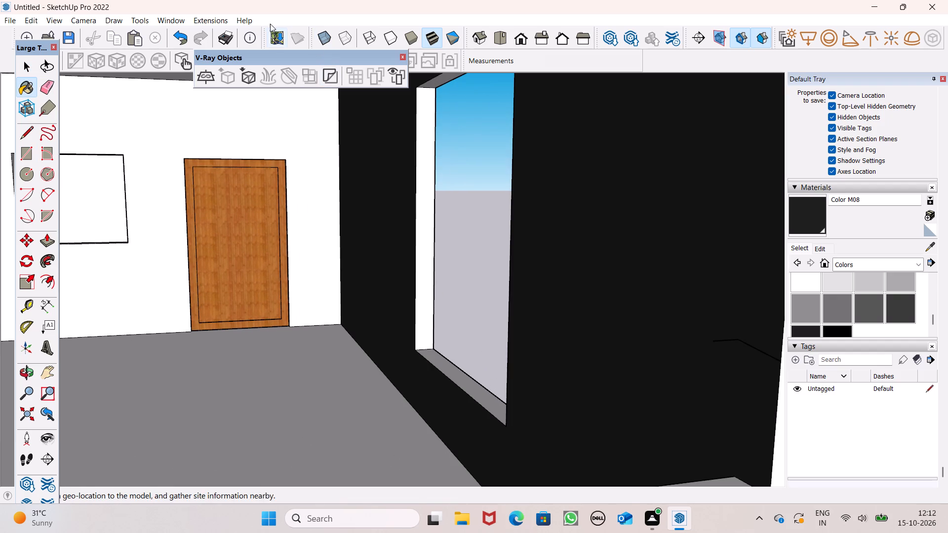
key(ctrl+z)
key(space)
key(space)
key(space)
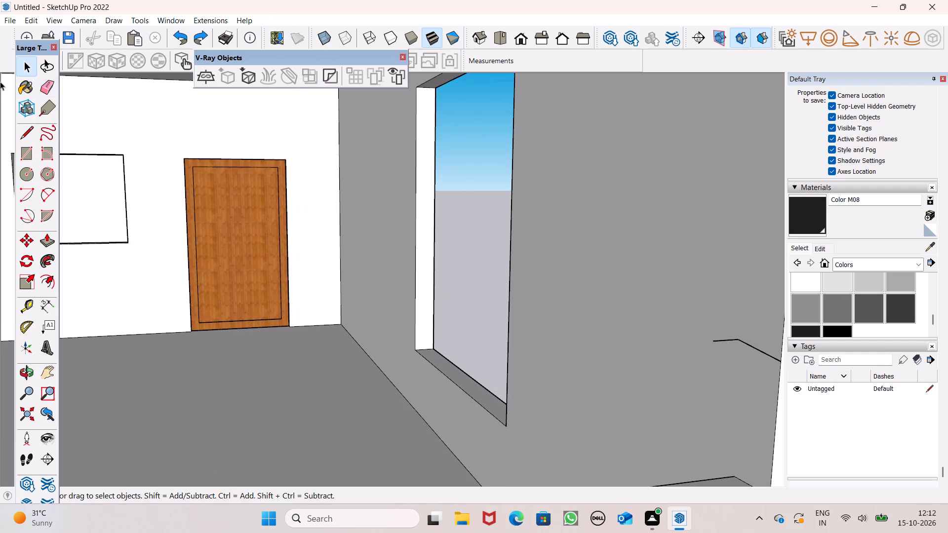
Erase the leftover short line segments on the inner face of the upper balcony's outer side wall.
click(49, 91)
scroll(655, 242, down, 5)
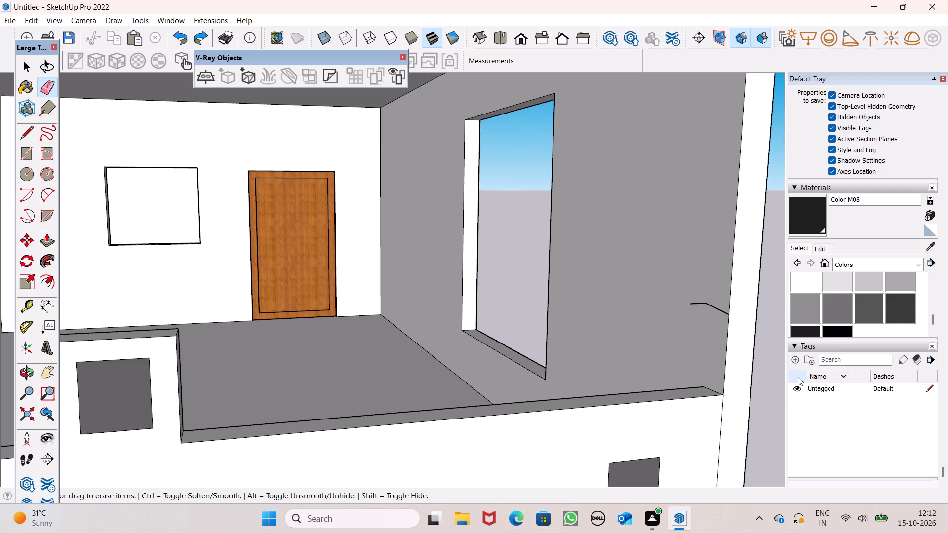
scroll(798, 377, up, 4)
scroll(676, 270, up, 6)
drag(680, 272, 682, 286)
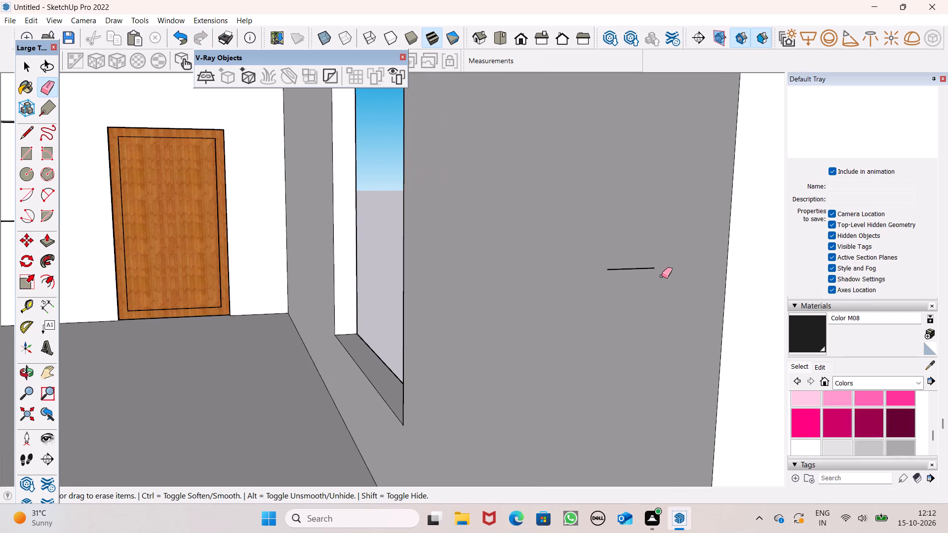
click(622, 268)
scroll(625, 253, down, 6)
key(space)
key(space)
scroll(627, 254, down, 6)
key(space)
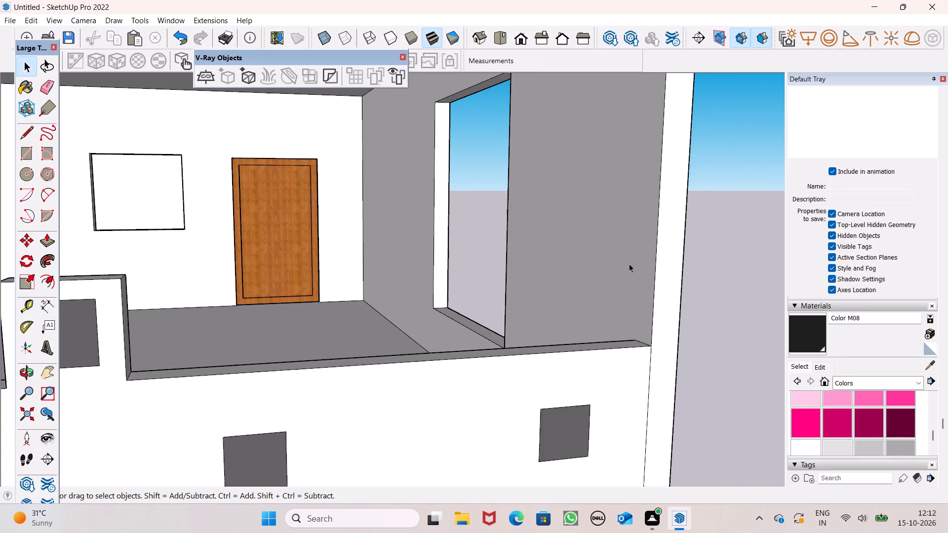
Draw a horizontal line from the central parapet block's top front corner to the front edge of the outer side wall.
scroll(629, 264, down, 1)
middle_drag(668, 311, 584, 334)
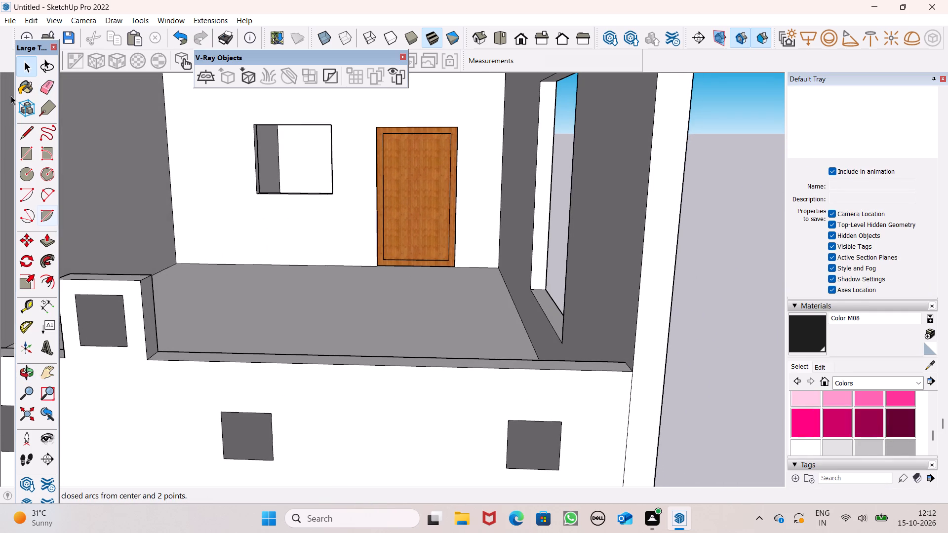
click(33, 132)
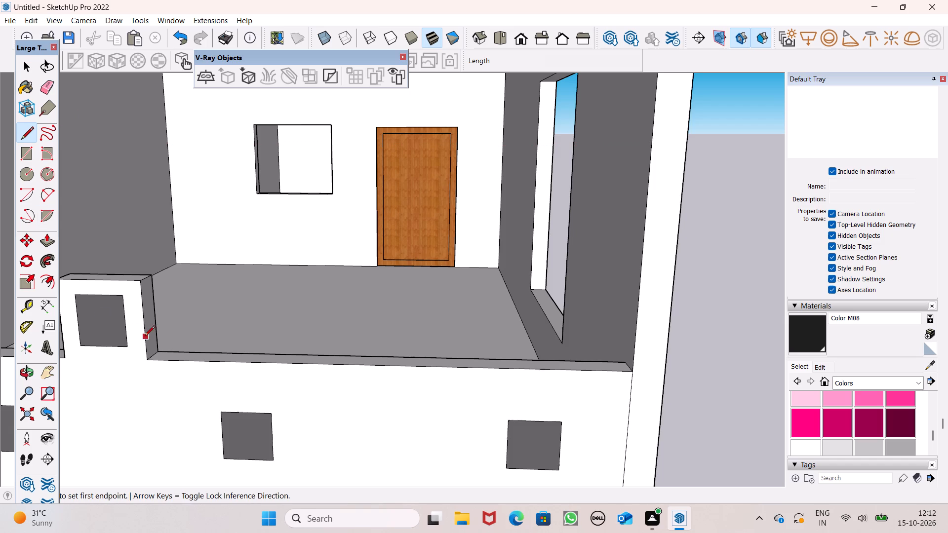
click(141, 283)
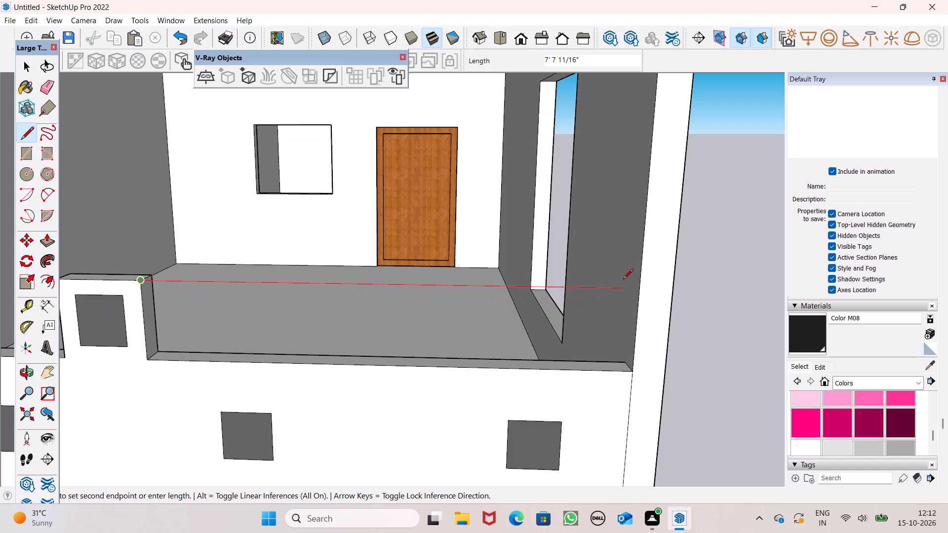
click(639, 283)
Draw a line about 10" long from the long line's end inward across the inner face of the outer side wall.
scroll(615, 296, up, 1)
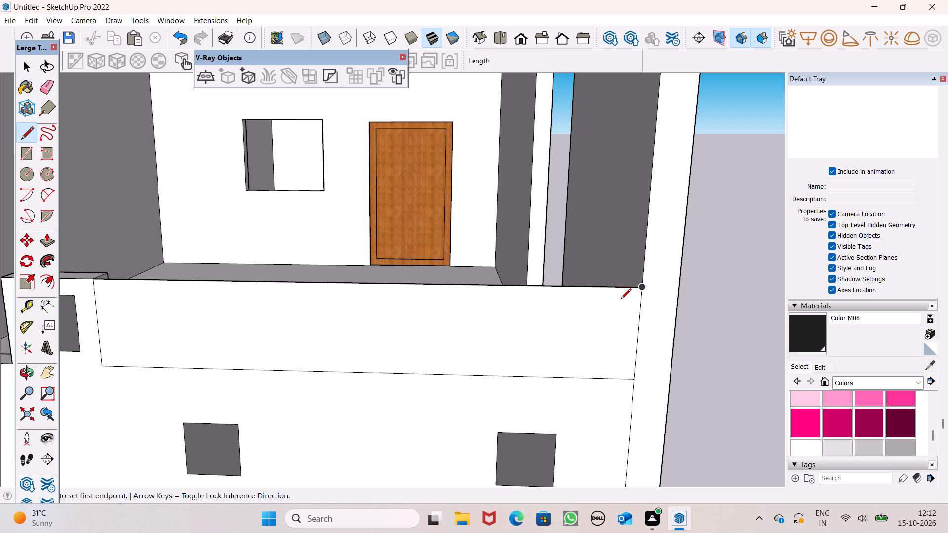
middle_drag(621, 300, 729, 338)
scroll(626, 267, up, 4)
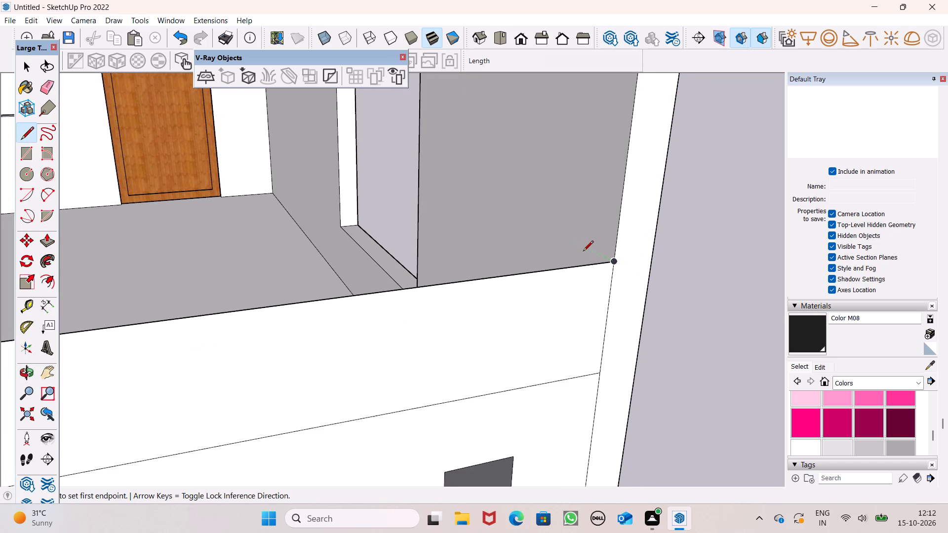
click(609, 260)
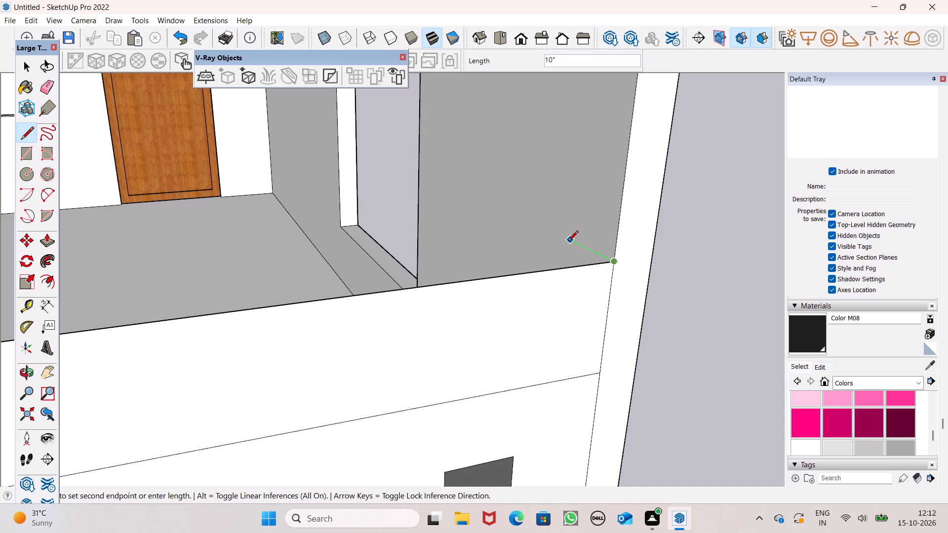
click(568, 241)
key(space)
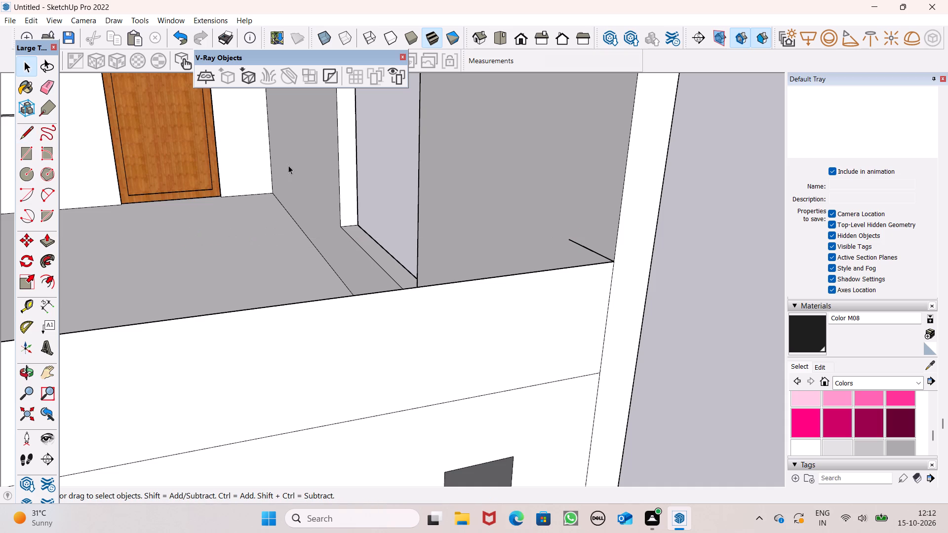
Erase the long line between the central parapet block and the outer side wall.
click(52, 86)
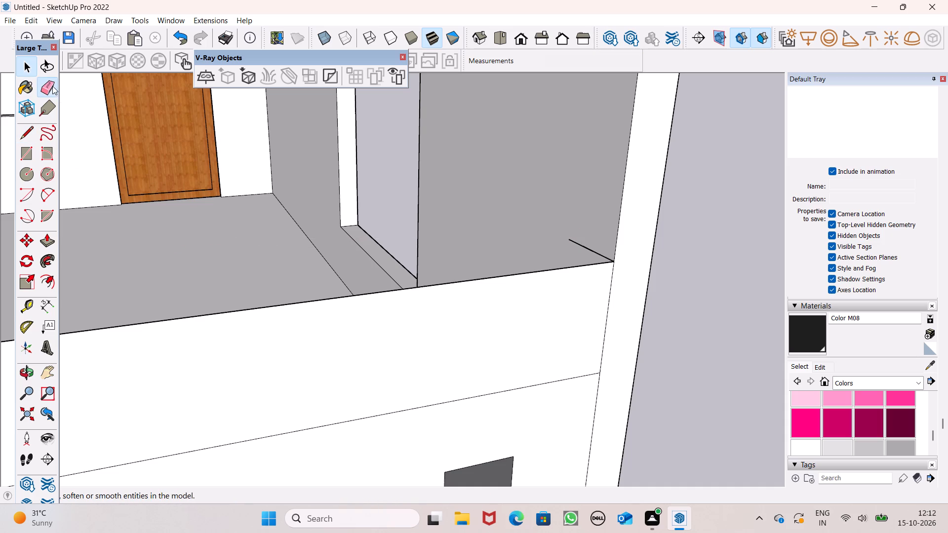
click(350, 298)
scroll(398, 258, down, 2)
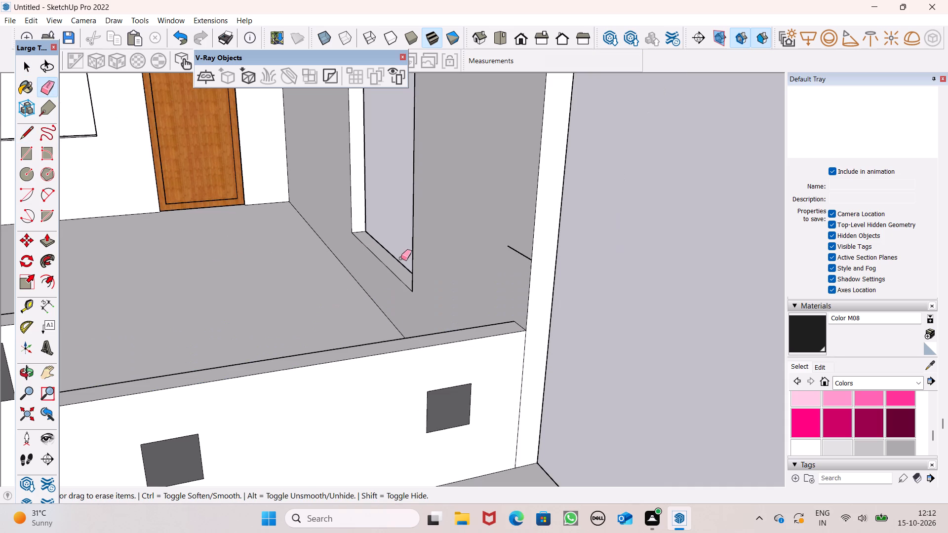
Draw a vertical line about 1' 4 1/4" from the parapet's inner top corner up to the short line on the side wall.
middle_drag(366, 283, 492, 278)
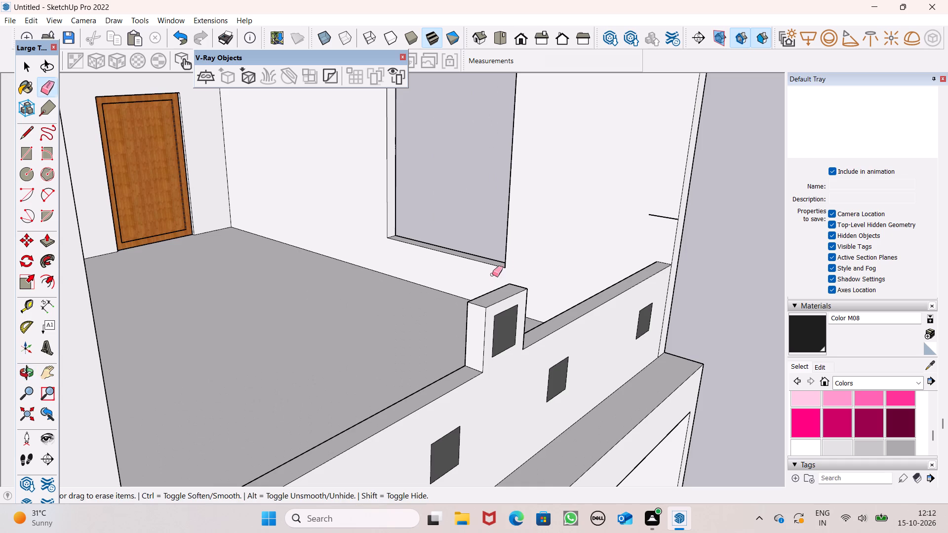
middle_click(766, 342)
middle_drag(738, 350, 676, 354)
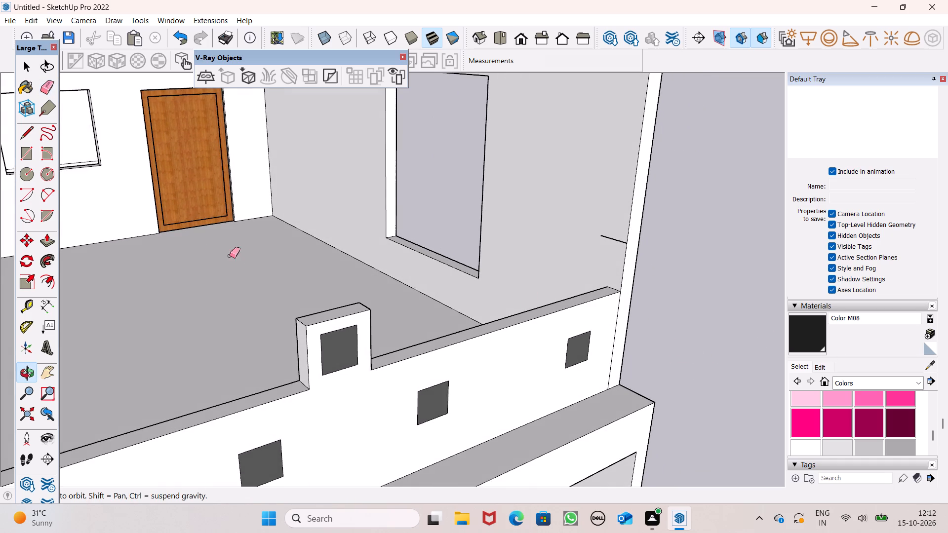
click(29, 134)
scroll(397, 229, up, 1)
middle_drag(397, 228, 409, 253)
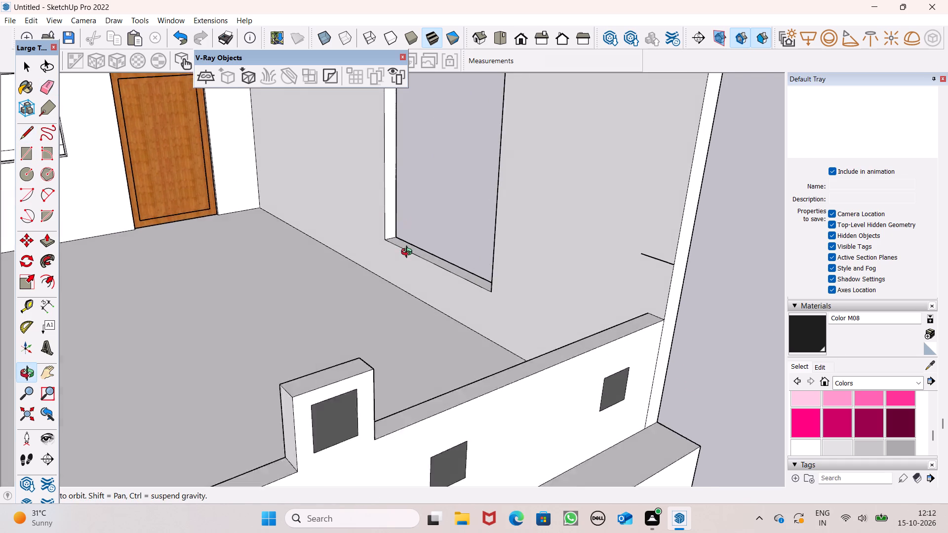
middle_drag(409, 253, 429, 265)
scroll(689, 294, up, 1)
scroll(695, 296, down, 1)
scroll(695, 296, up, 8)
scroll(626, 326, down, 4)
scroll(737, 367, up, 5)
scroll(583, 347, down, 5)
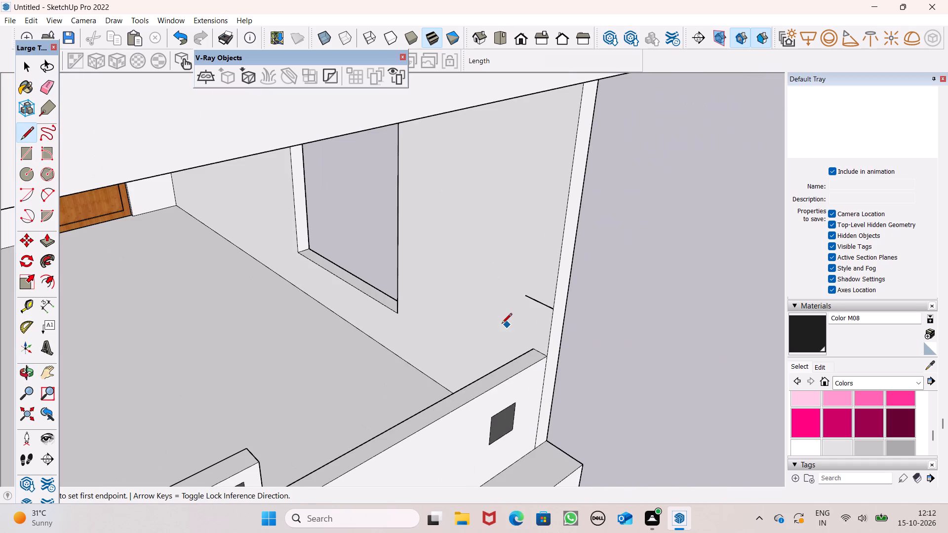
scroll(512, 324, up, 6)
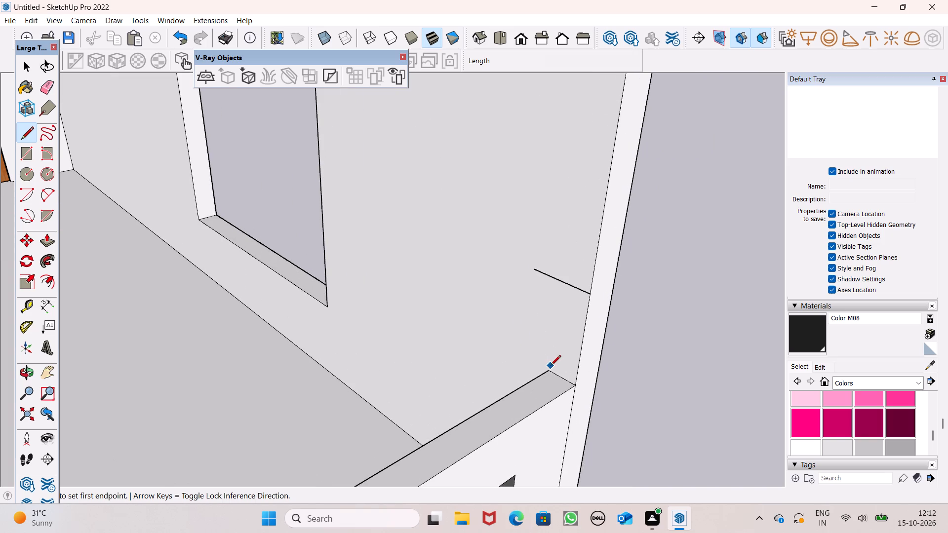
drag(554, 372, 554, 359)
click(560, 284)
key(space)
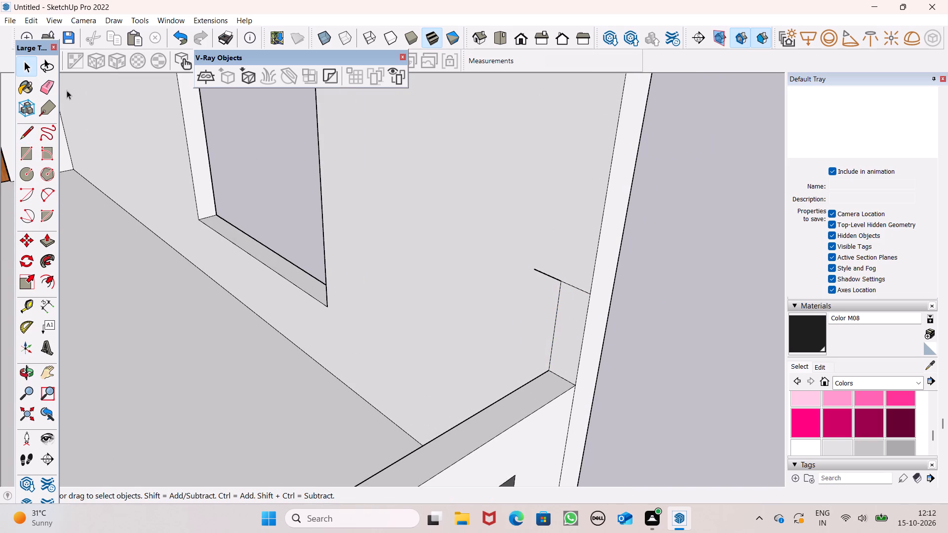
Erase the part of the short horizontal line extending beyond the vertical line on the side wall.
click(48, 91)
drag(545, 269, 543, 283)
scroll(562, 225, down, 2)
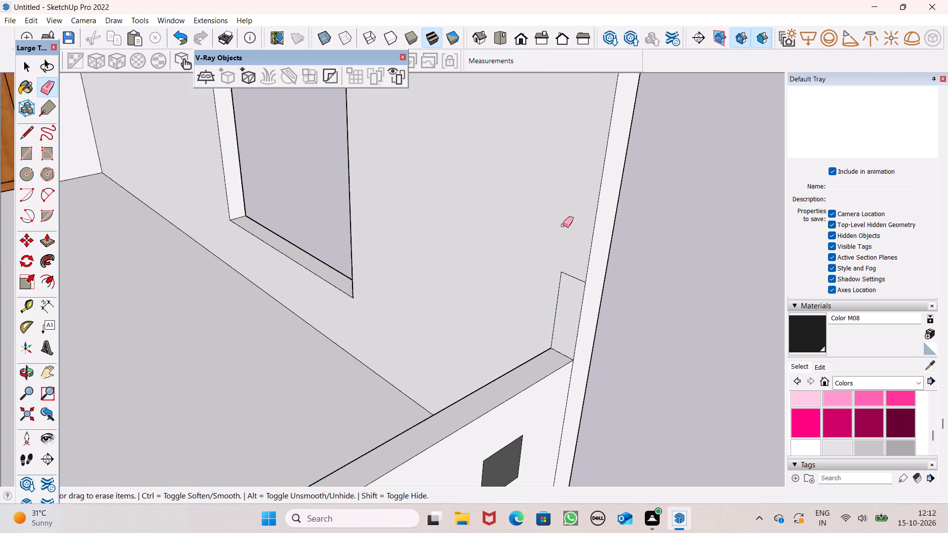
scroll(563, 225, down, 2)
scroll(618, 228, down, 2)
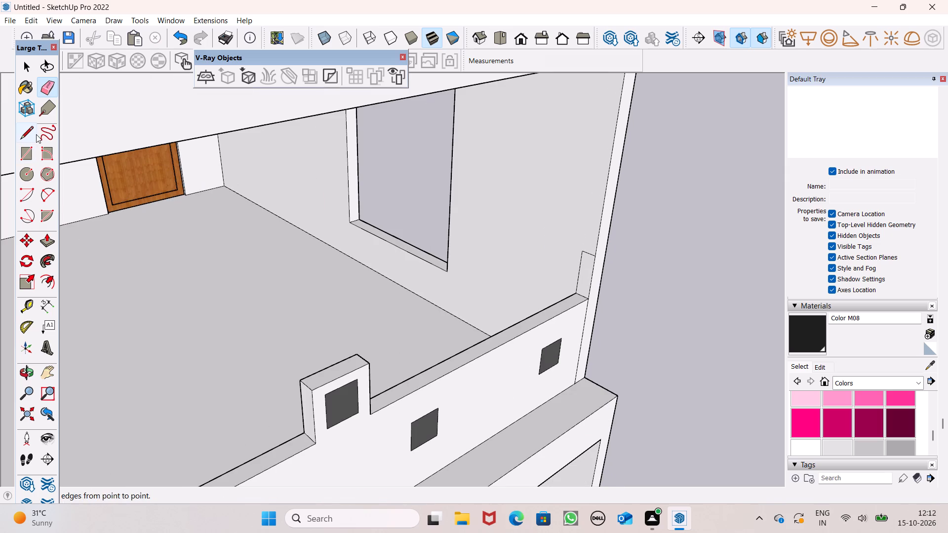
Draw a rectangle about 2 7/8" by 2 5/16" near the top of the narrow wall outline above the parapet's end.
click(32, 150)
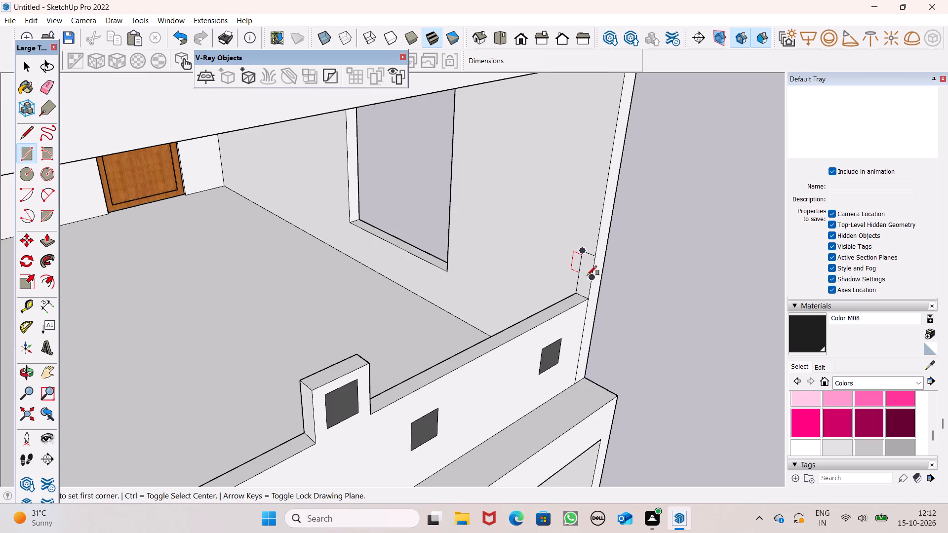
scroll(592, 268, up, 1)
middle_drag(575, 291, 637, 262)
scroll(600, 232, up, 8)
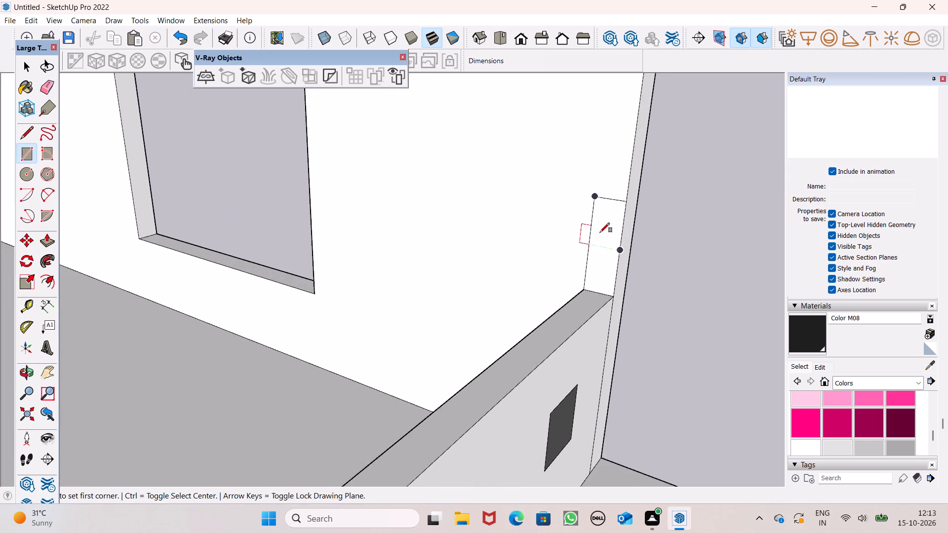
middle_drag(625, 258, 639, 245)
scroll(619, 219, up, 1)
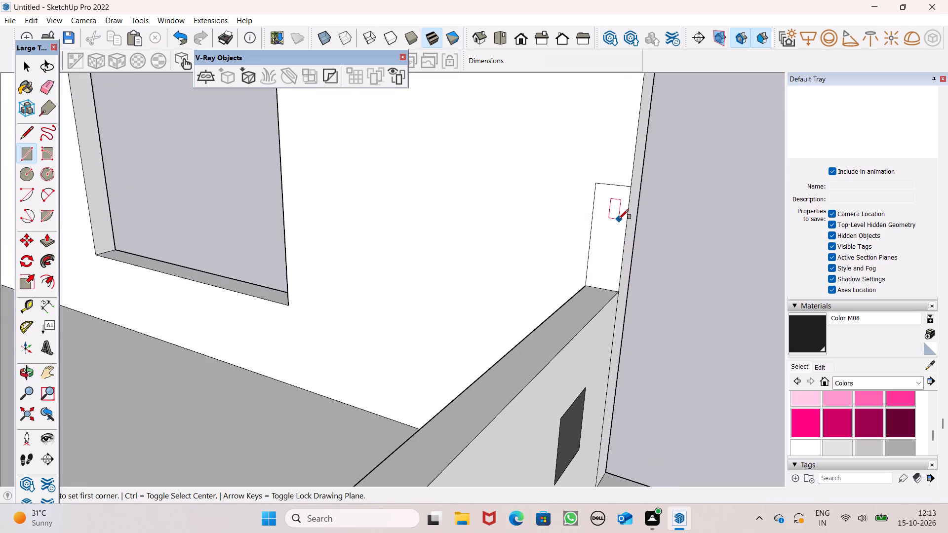
scroll(619, 219, up, 1)
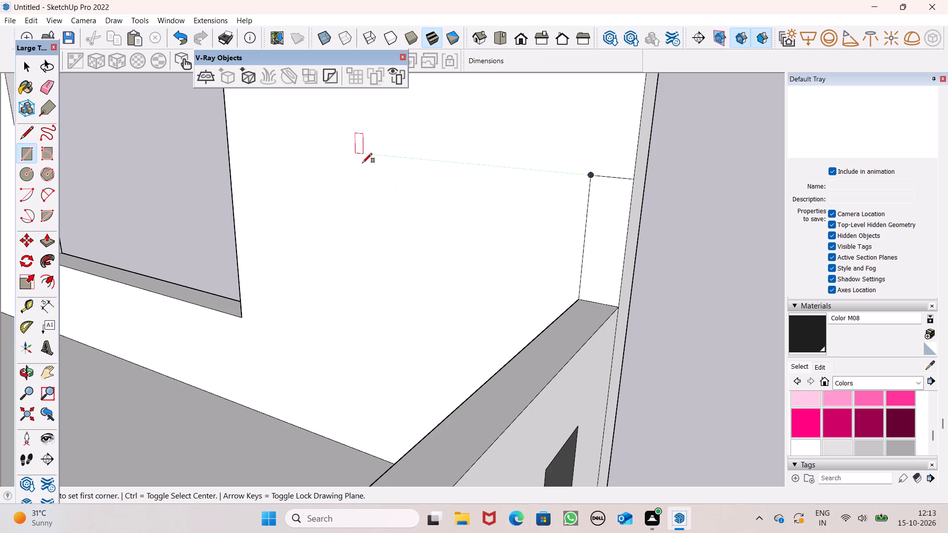
scroll(544, 236, up, 2)
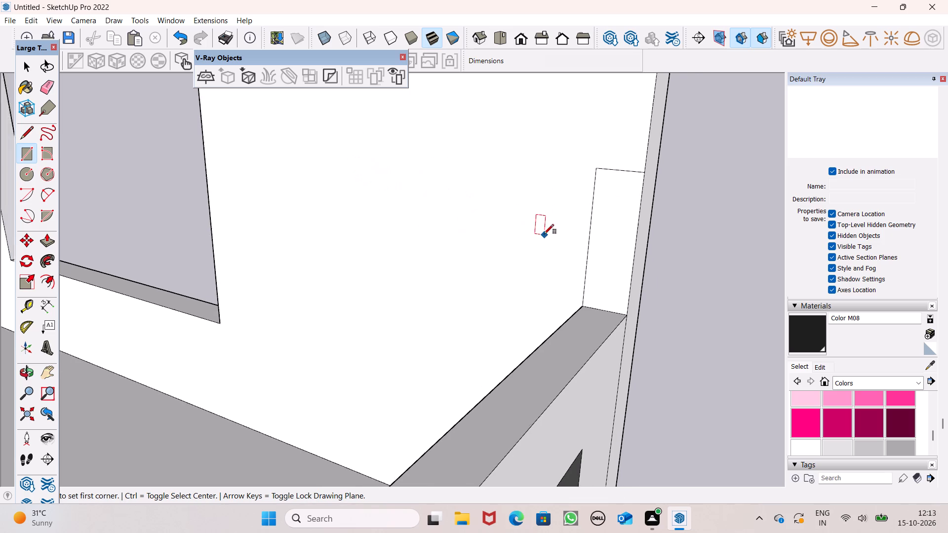
scroll(544, 234, up, 3)
scroll(675, 213, down, 3)
middle_drag(577, 285, 606, 287)
scroll(607, 278, up, 1)
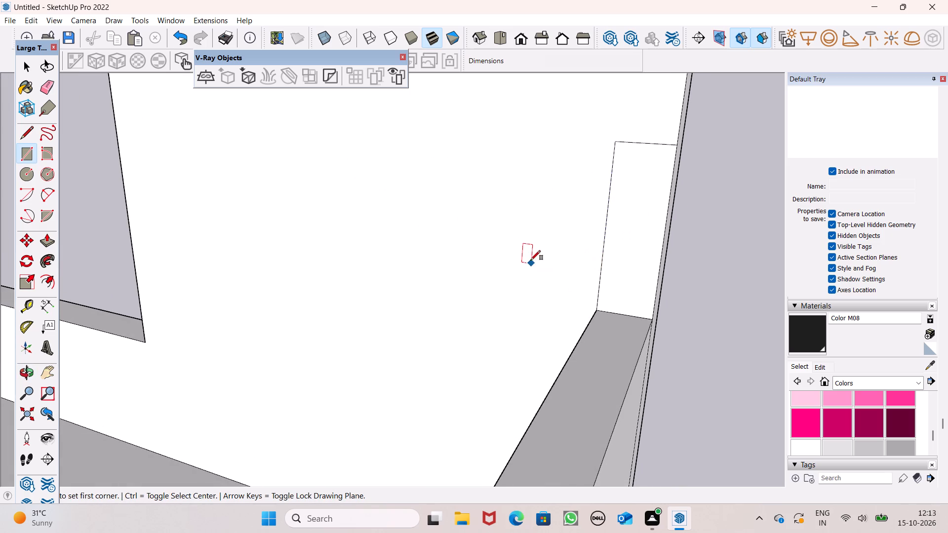
scroll(553, 269, down, 2)
middle_drag(581, 306, 633, 294)
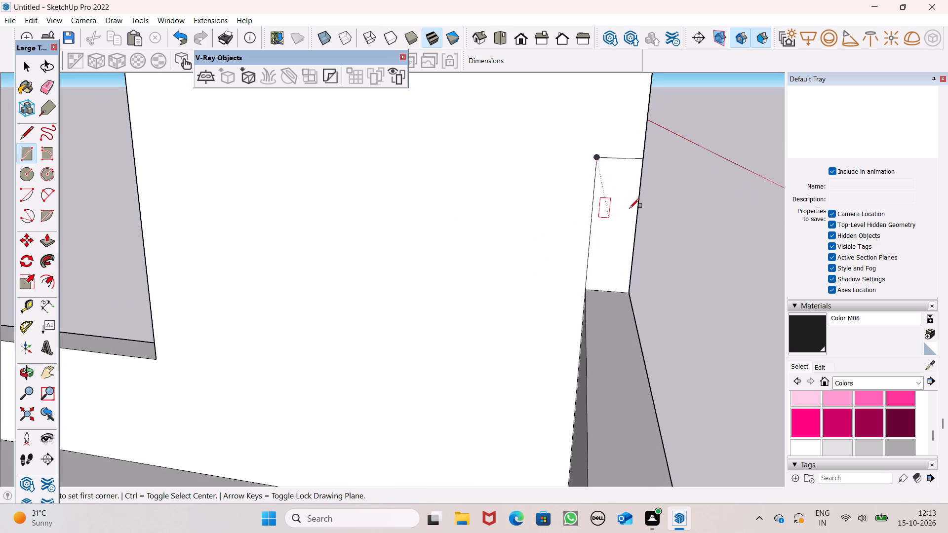
scroll(632, 207, up, 5)
click(592, 154)
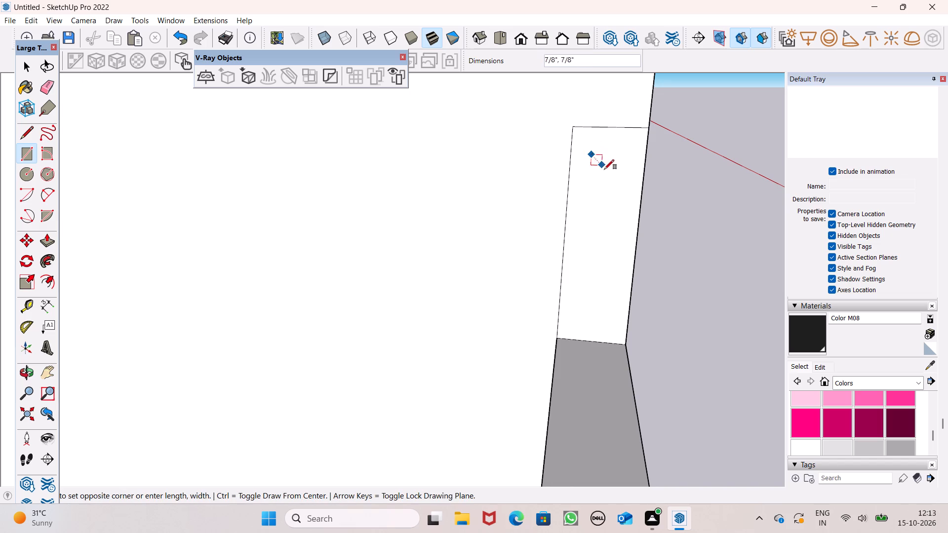
click(621, 195)
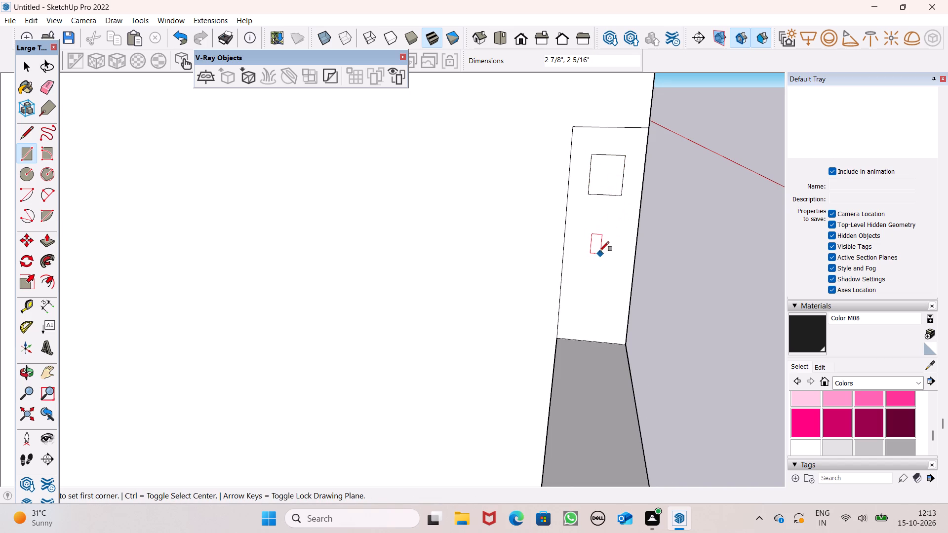
key(space)
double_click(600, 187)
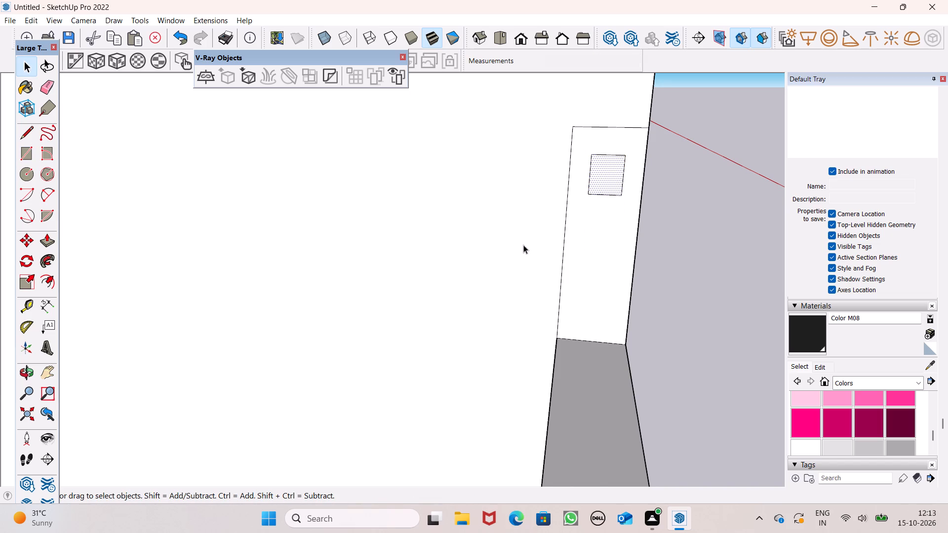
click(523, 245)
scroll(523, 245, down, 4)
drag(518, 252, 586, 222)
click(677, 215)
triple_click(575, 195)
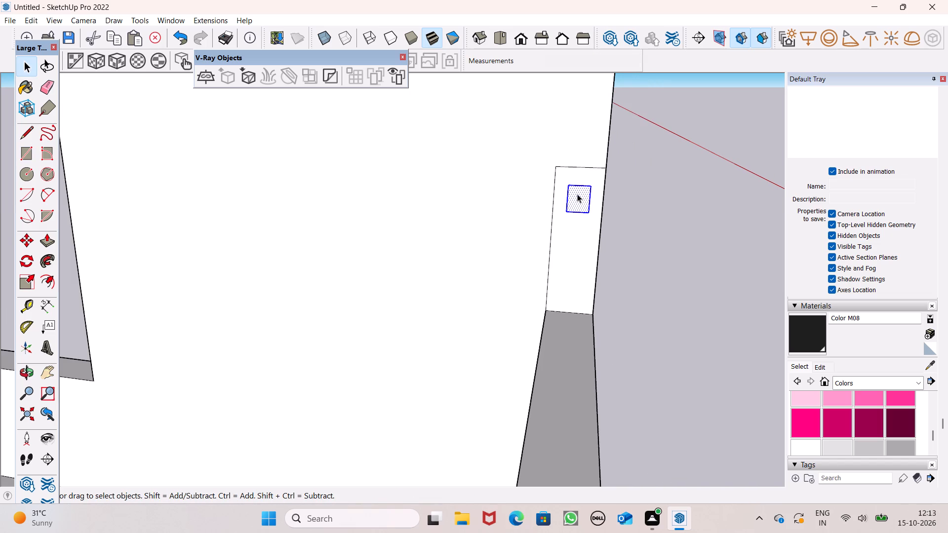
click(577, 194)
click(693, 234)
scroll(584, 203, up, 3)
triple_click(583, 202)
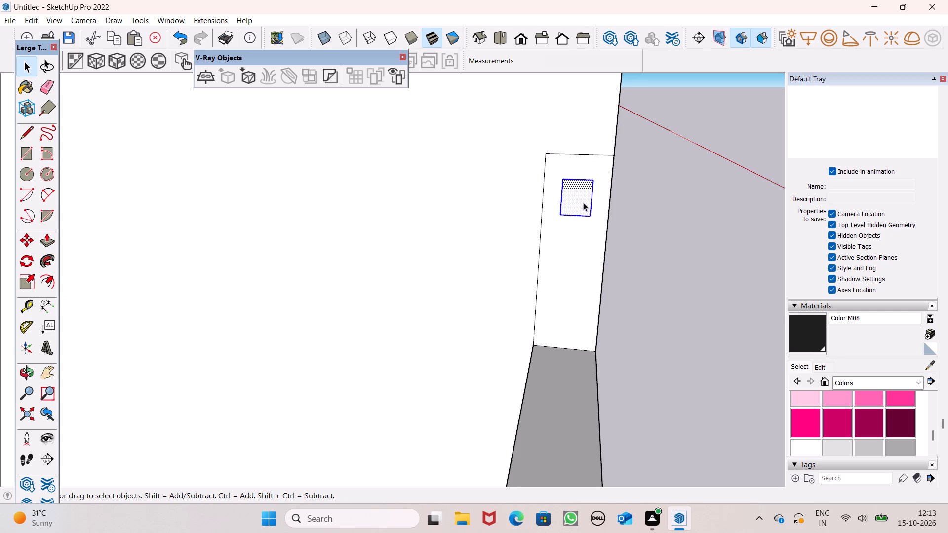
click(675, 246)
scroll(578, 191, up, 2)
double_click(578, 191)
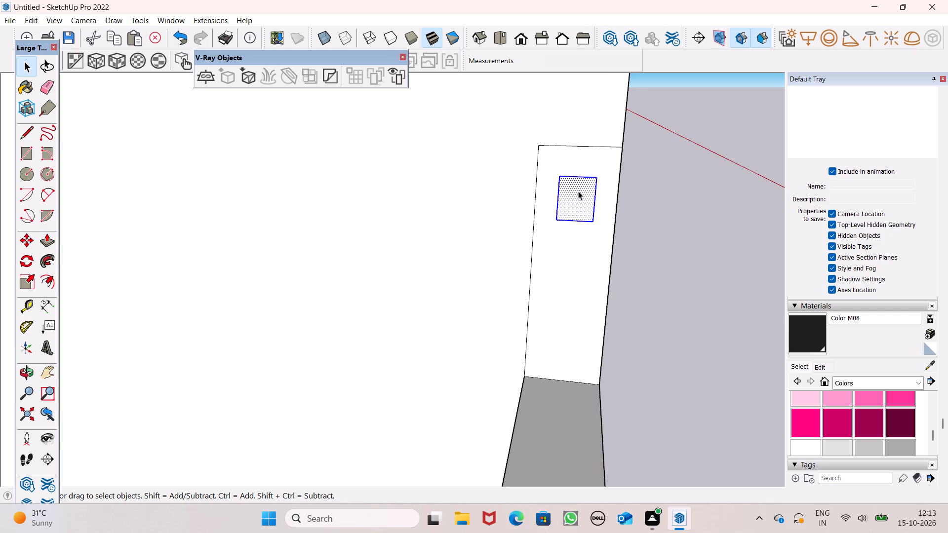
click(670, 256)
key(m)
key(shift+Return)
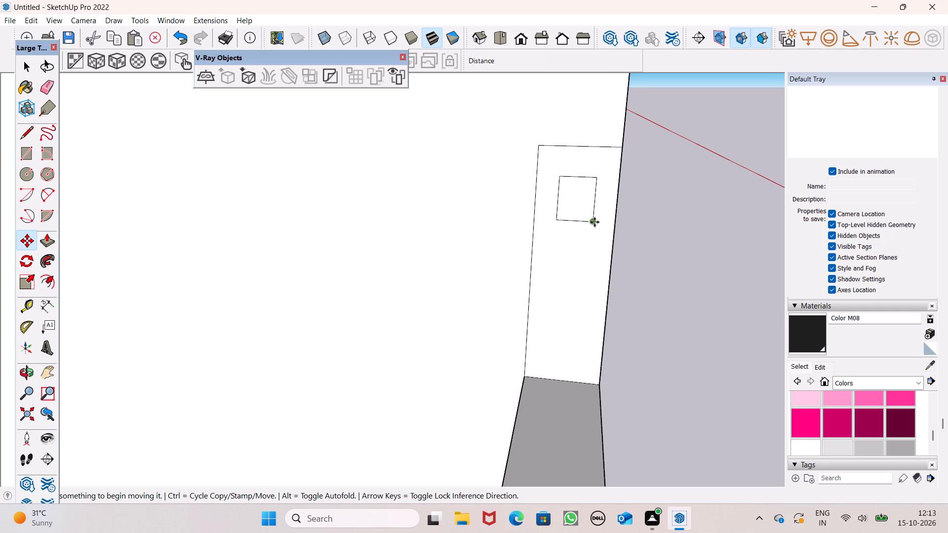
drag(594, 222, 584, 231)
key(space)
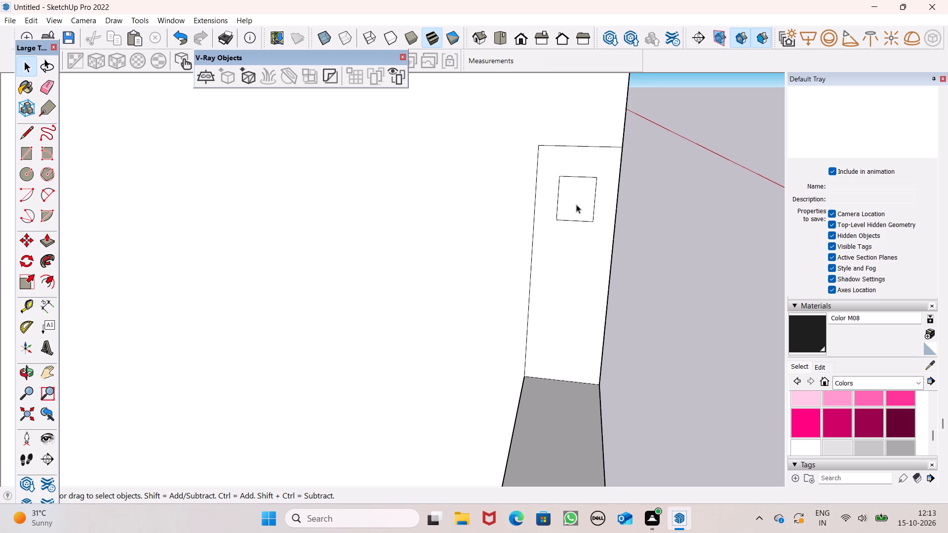
Copy the small rectangle on the narrow wall outline about 4 1/2" straight down.
double_click(576, 204)
key(m)
key(Return)
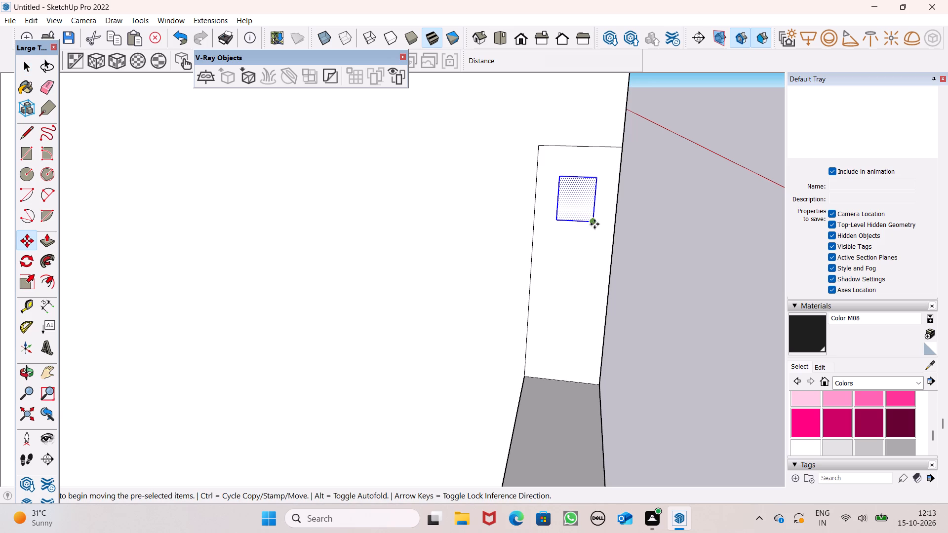
drag(595, 223, 589, 293)
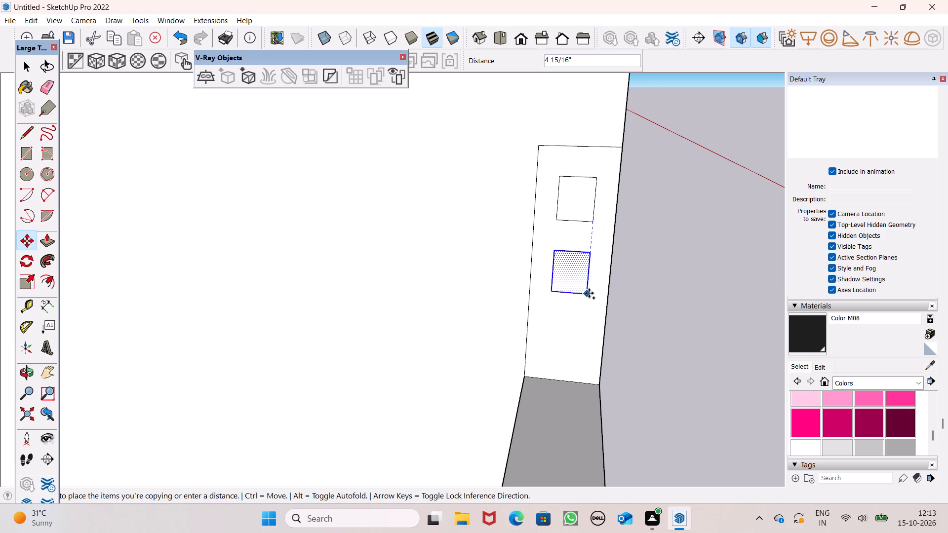
drag(589, 293, 589, 288)
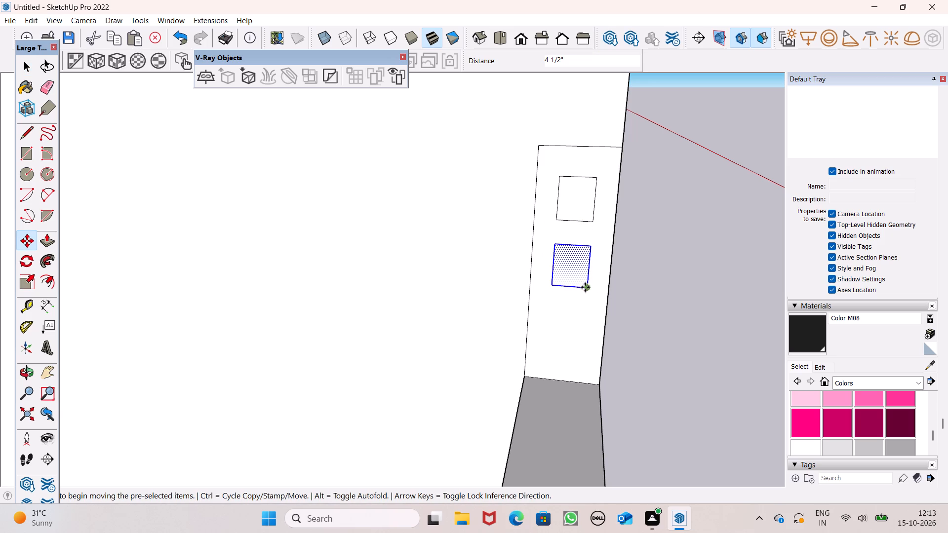
Place another copy of the small rectangle below the second one, near the bottom of the narrow wall outline.
drag(587, 288, 594, 319)
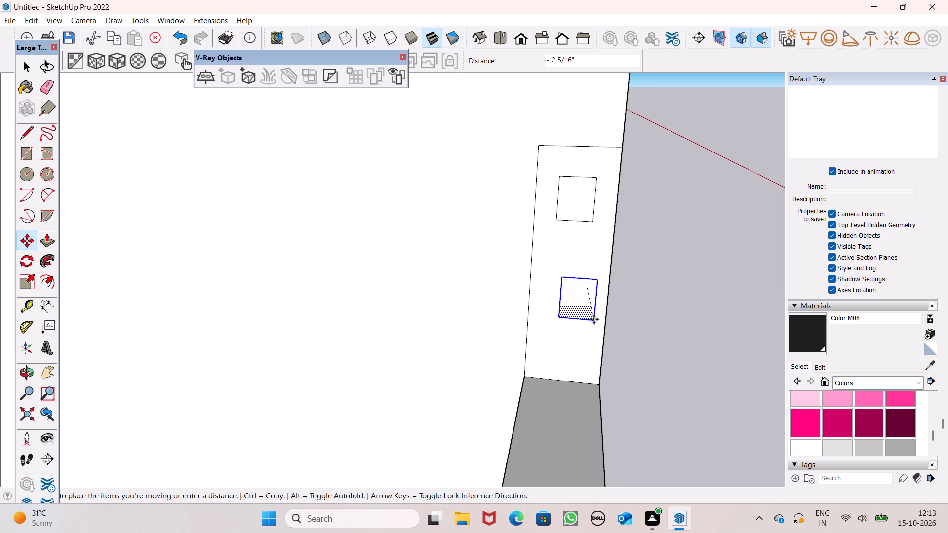
drag(594, 319, 577, 355)
key(space)
click(674, 286)
Push/Pull the top small rectangle about 13' 1/16" along the parapet, past the central block, to form the top rail.
scroll(602, 198, down, 12)
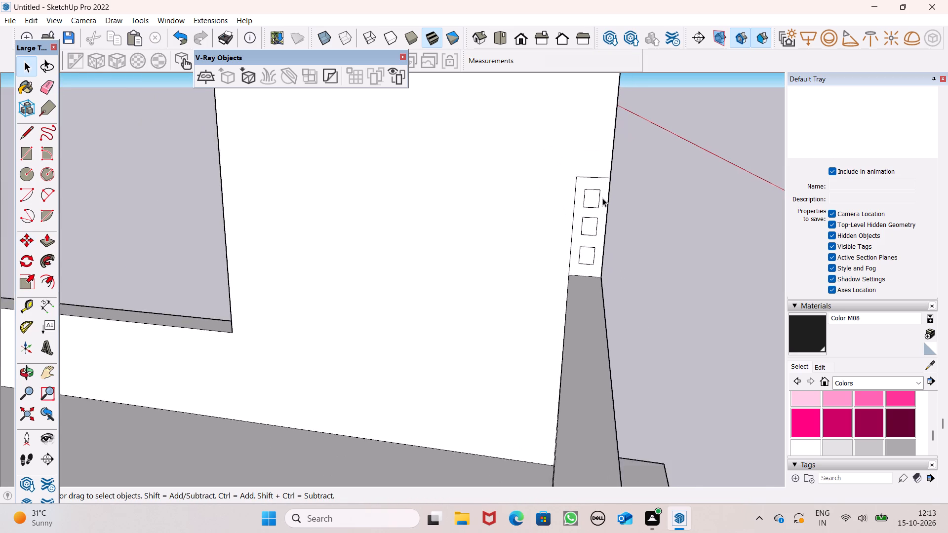
scroll(602, 198, down, 2)
scroll(617, 238, down, 2)
middle_drag(629, 251, 486, 278)
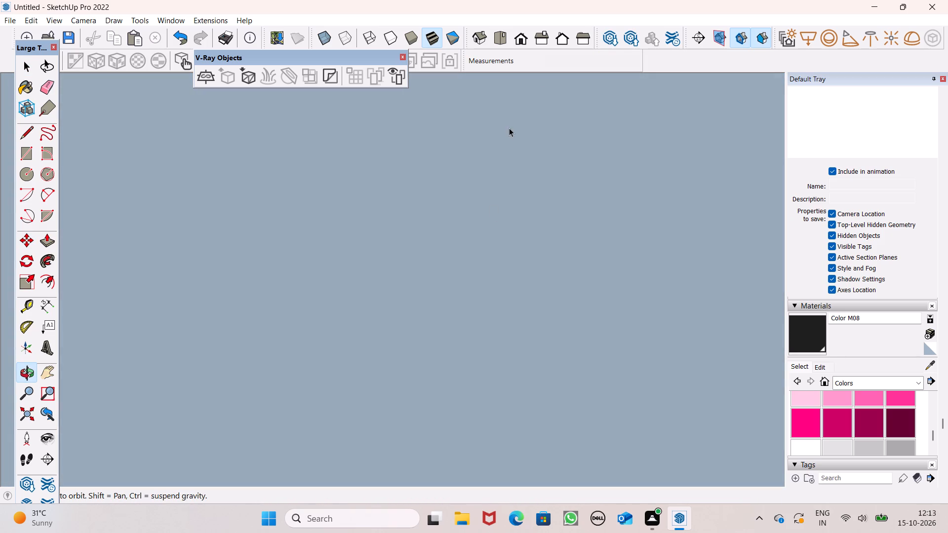
click(526, 44)
scroll(542, 106, down, 14)
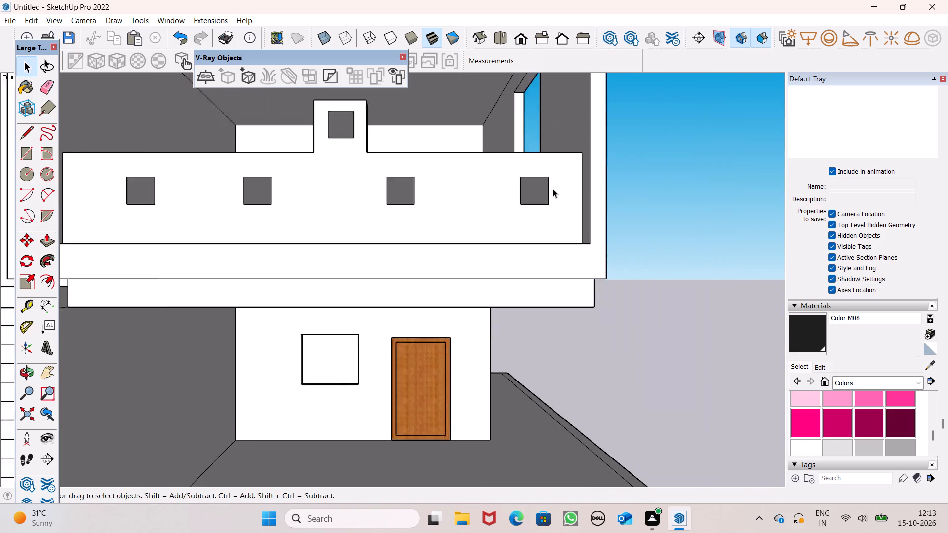
scroll(553, 189, down, 13)
middle_drag(541, 223, 538, 353)
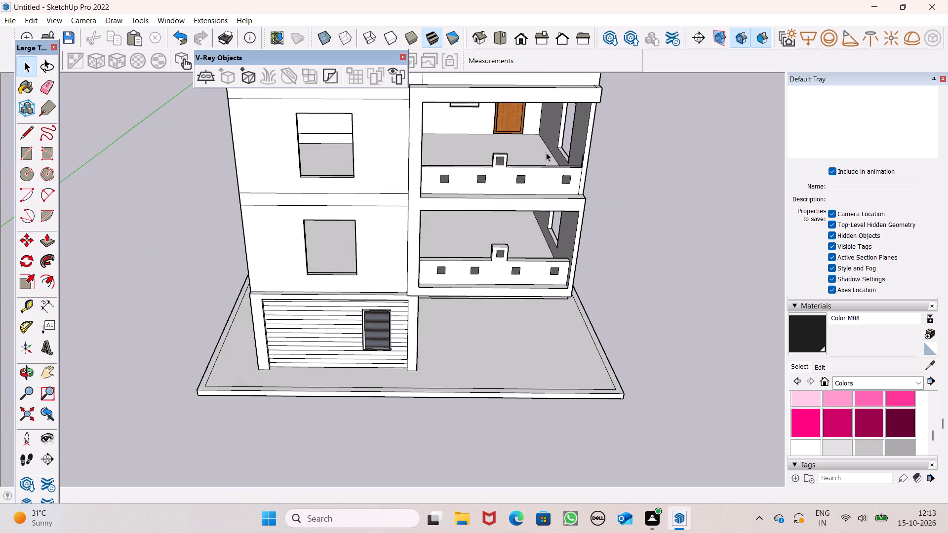
scroll(550, 149, up, 5)
scroll(551, 149, down, 1)
scroll(551, 149, up, 5)
middle_drag(664, 227, 750, 187)
scroll(751, 212, up, 1)
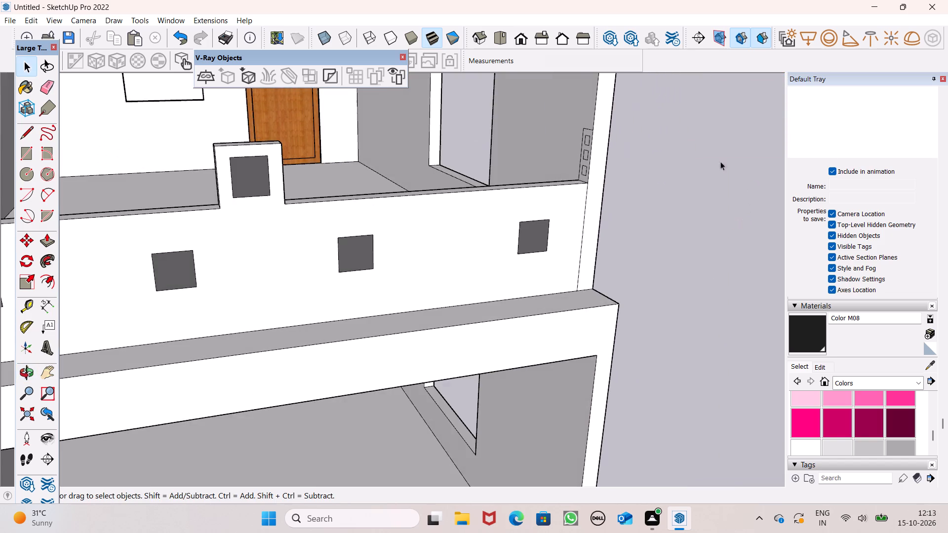
scroll(707, 156, up, 1)
scroll(628, 124, down, 1)
scroll(638, 164, down, 3)
middle_drag(607, 162, 607, 161)
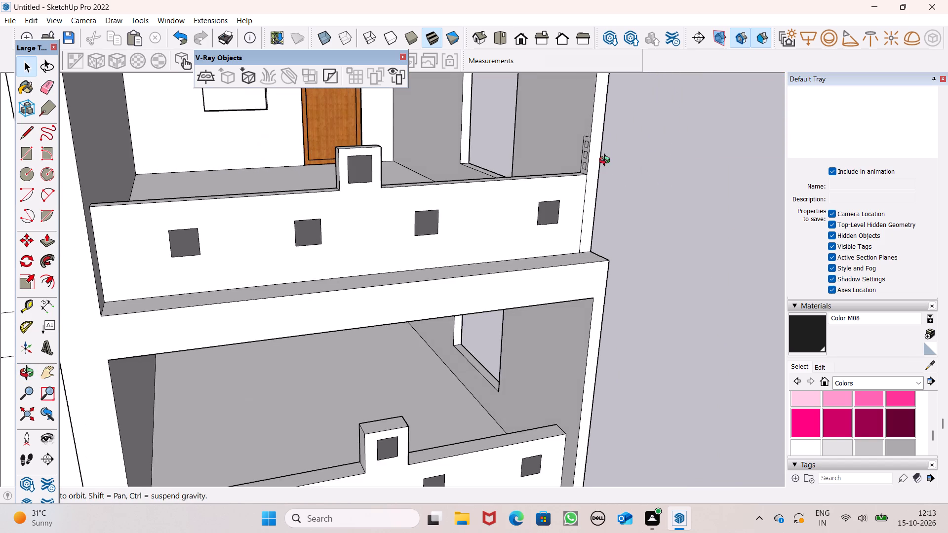
middle_drag(607, 161, 699, 182)
scroll(584, 131, up, 4)
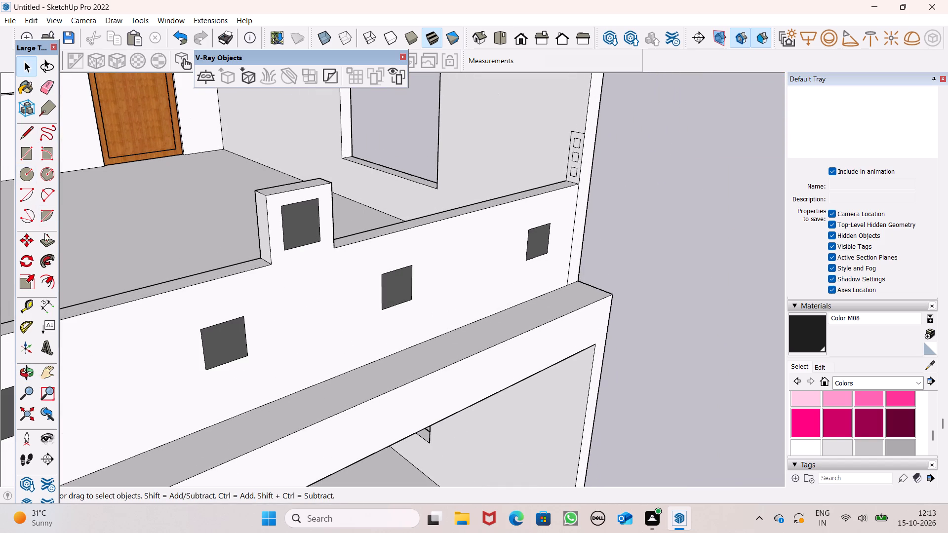
drag(52, 240, 60, 235)
click(47, 239)
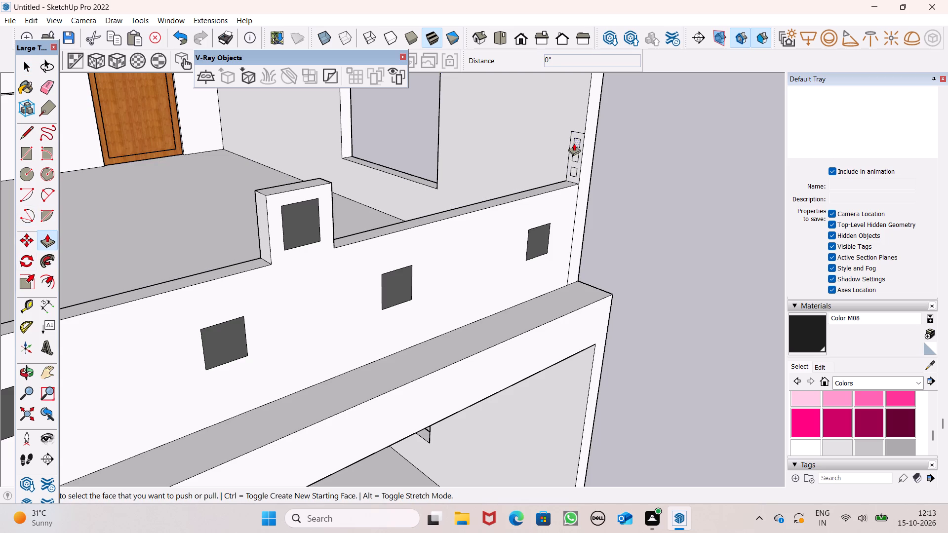
drag(574, 143, 318, 202)
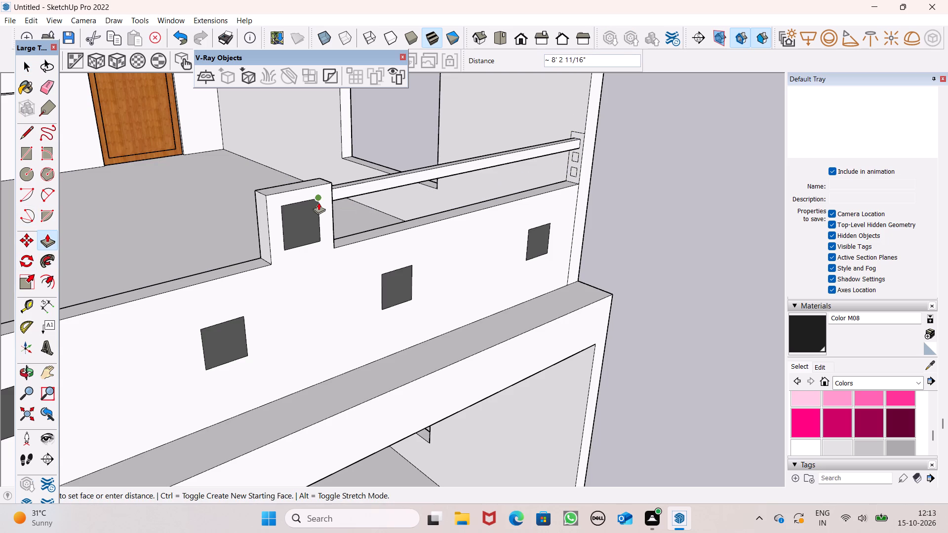
drag(318, 202, 56, 288)
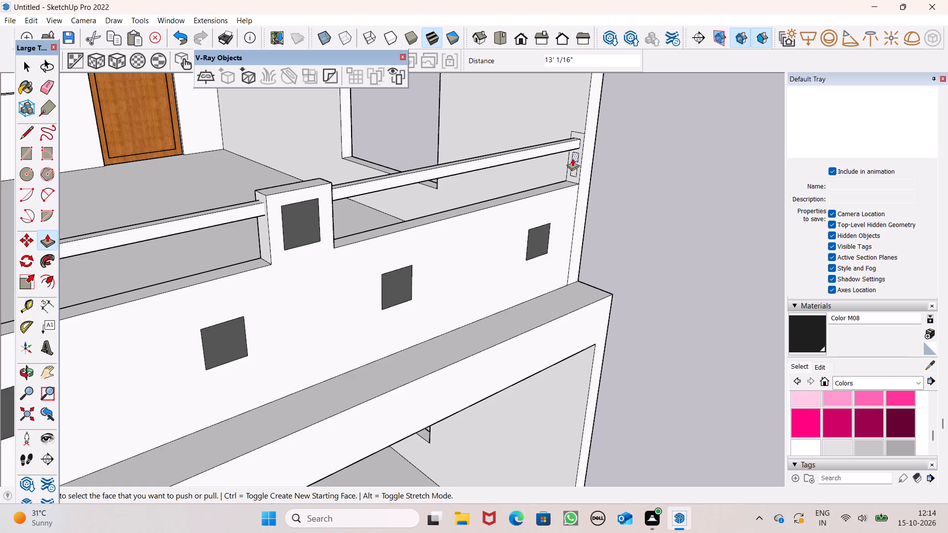
Push/Pull the middle small rectangle a short distance out from the side wall.
drag(575, 158, 564, 168)
scroll(575, 179, up, 1)
middle_drag(575, 179, 451, 240)
key(space)
key(space)
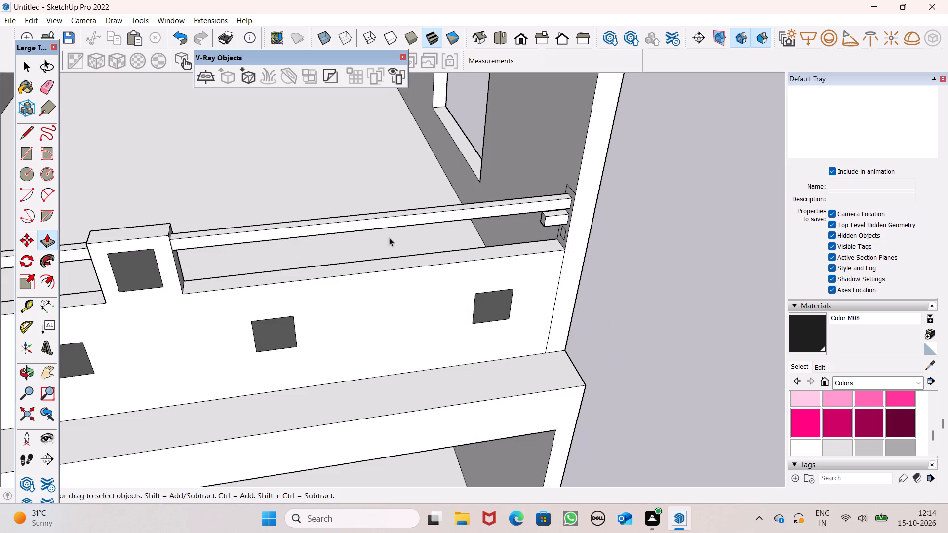
Draw a rectangle about 2 11/16" by 2 11/16" on the parapet's top face, between the central block and the side wall.
click(31, 153)
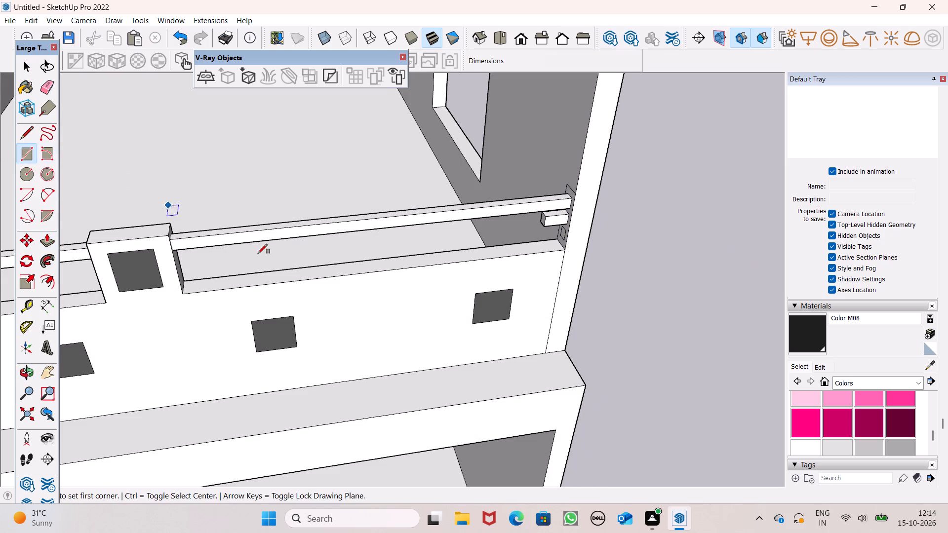
middle_drag(318, 301, 286, 332)
scroll(280, 300, up, 5)
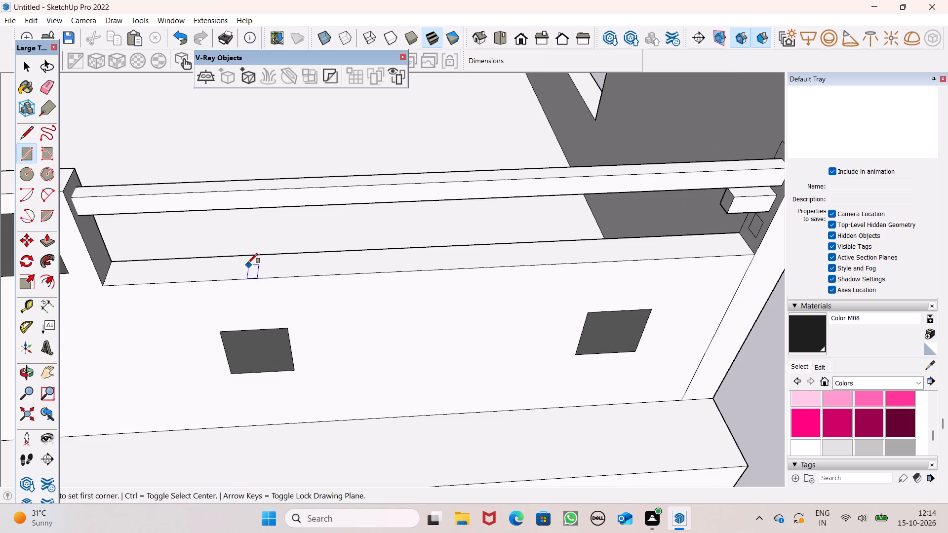
drag(241, 260, 244, 266)
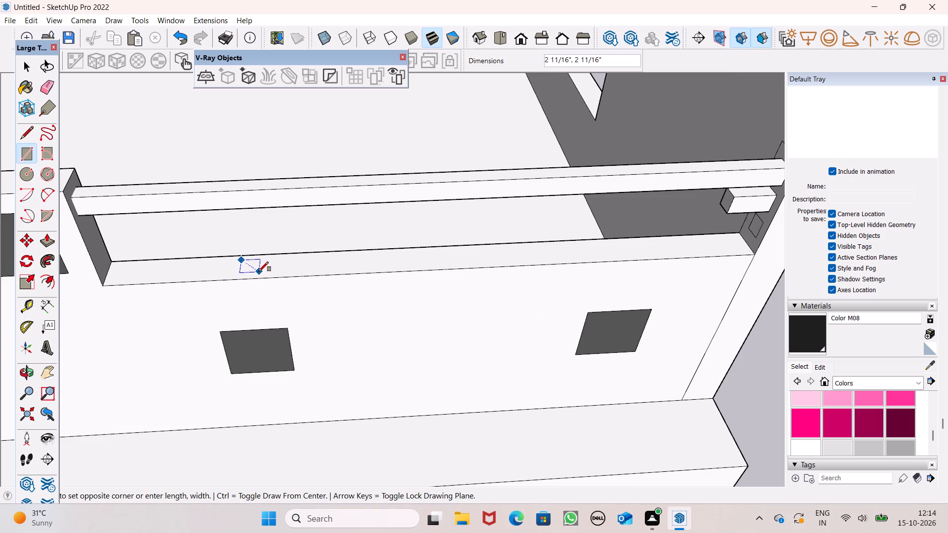
click(259, 273)
Copy the post square about 3' 10 5/16" along the parapet's top face toward the side wall.
key(space)
double_click(251, 270)
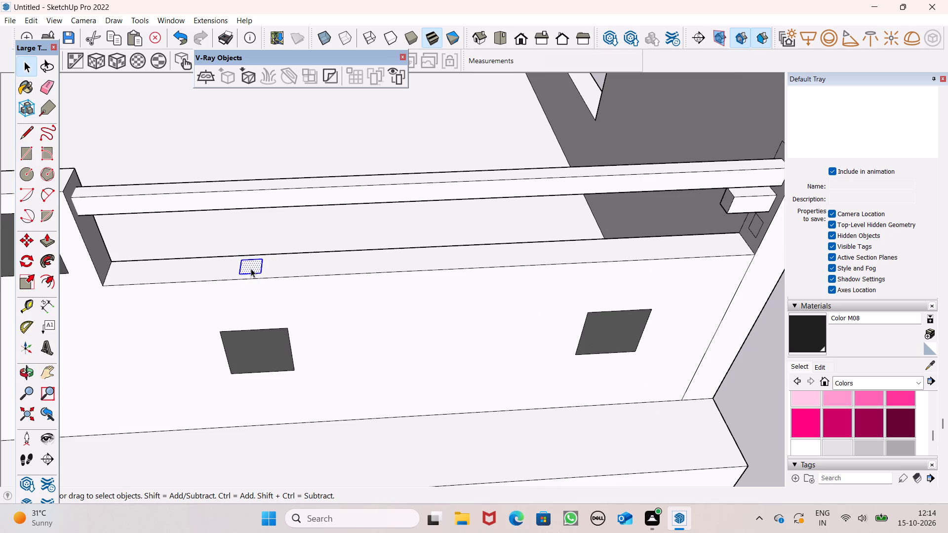
scroll(251, 268, down, 2)
key(m)
key(Return)
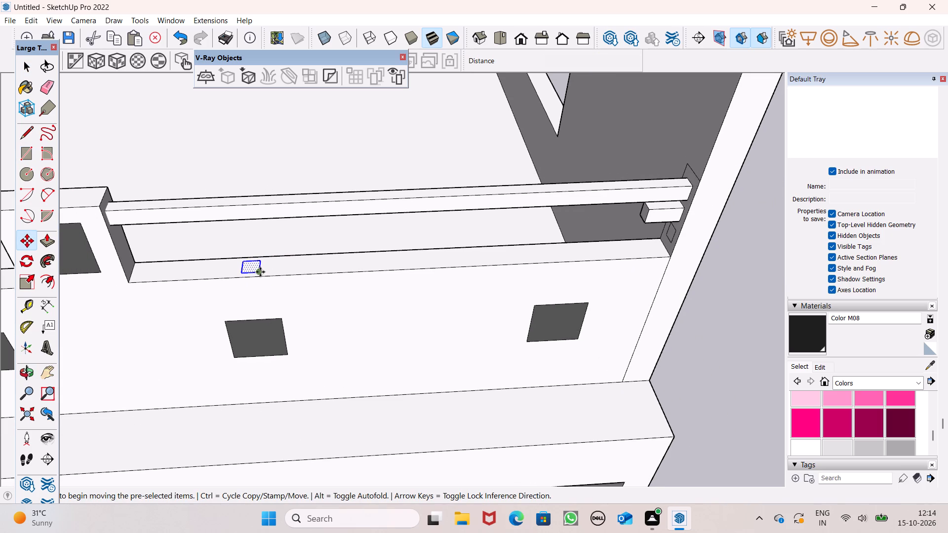
drag(259, 272, 522, 256)
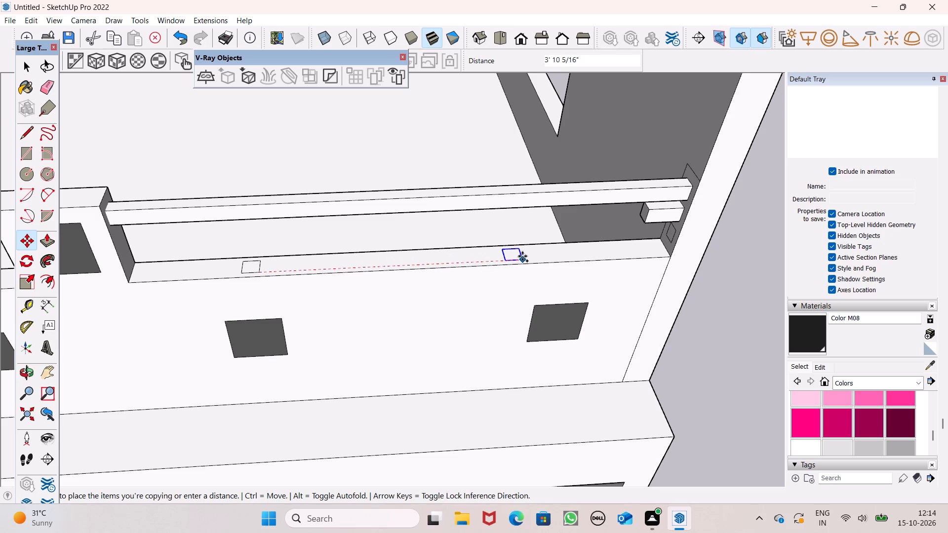
drag(522, 256, 522, 256)
key(space)
click(749, 357)
Push/Pull the post square nearer the central block up about 1' to the underside of the top rail.
scroll(374, 196, down, 3)
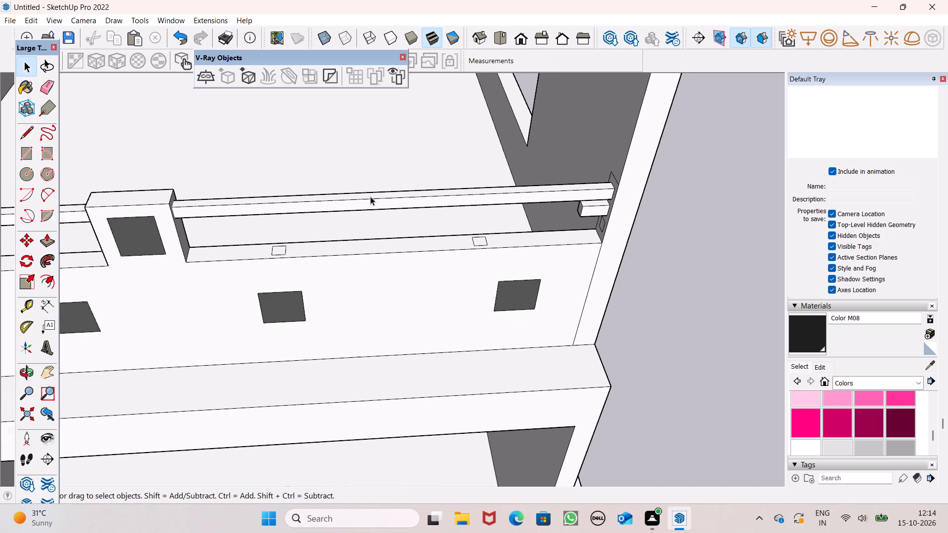
click(48, 236)
scroll(192, 233, up, 3)
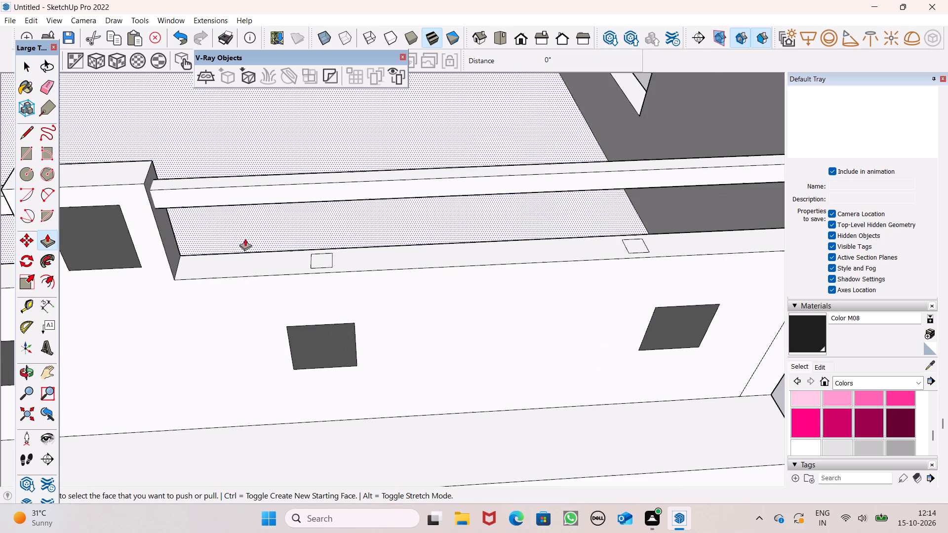
drag(317, 259, 306, 190)
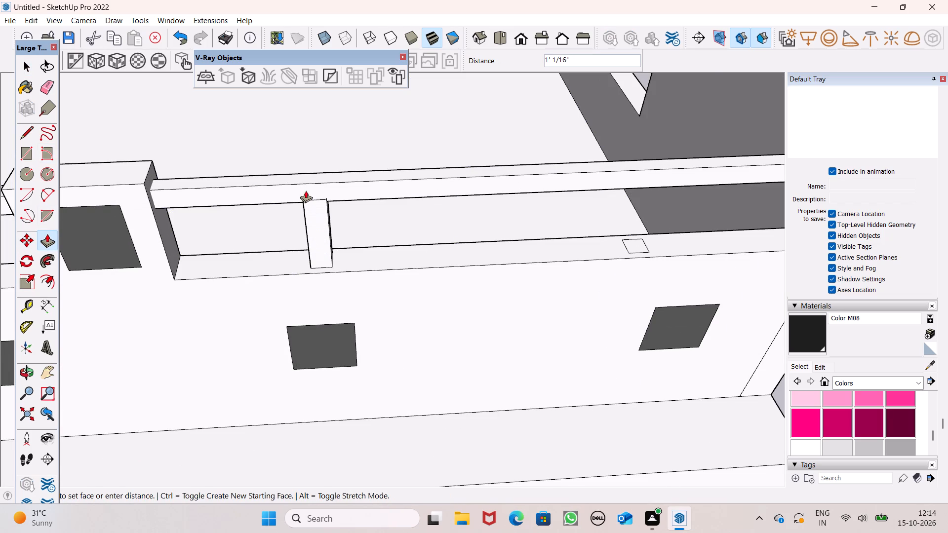
drag(306, 190, 305, 191)
Push/Pull the post square nearer the side wall up about 11 9/16" to the top rail.
scroll(294, 179, down, 4)
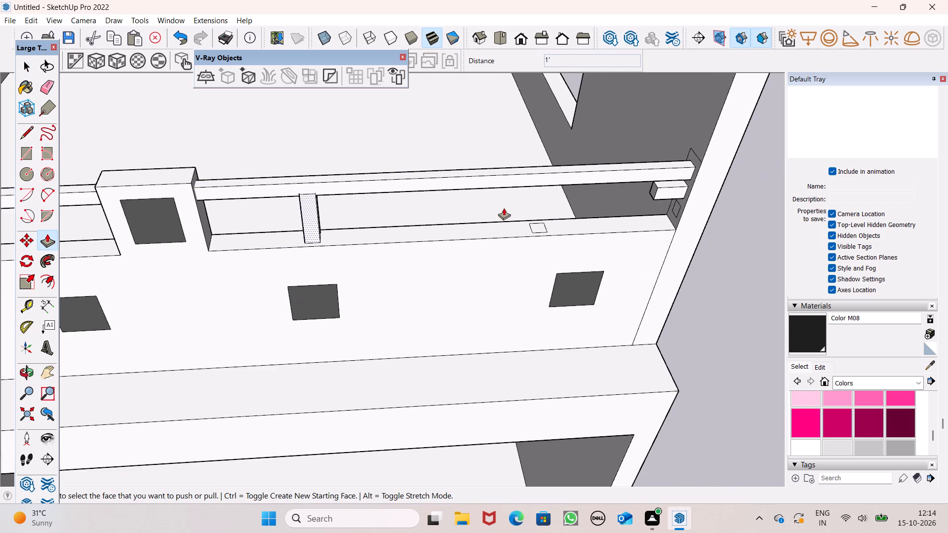
scroll(516, 201, up, 3)
drag(547, 246, 532, 174)
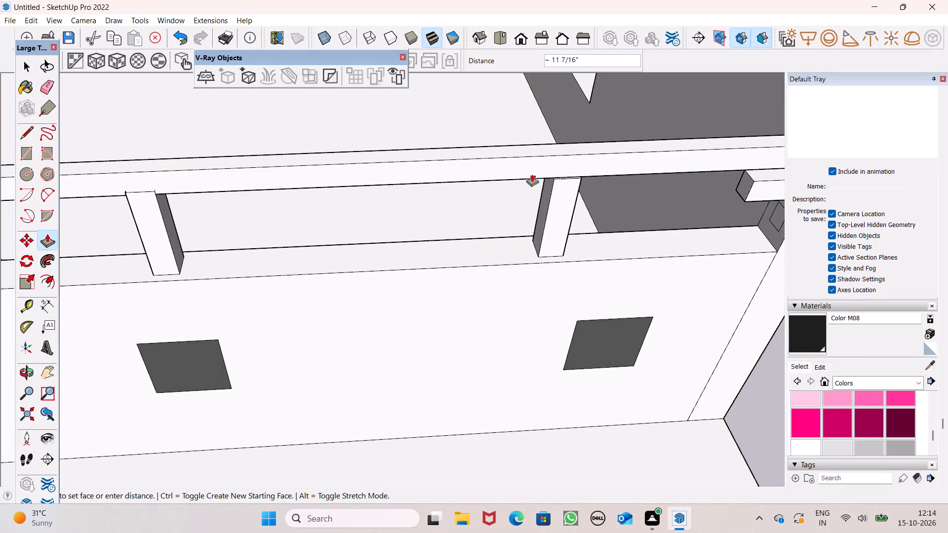
drag(532, 174, 528, 163)
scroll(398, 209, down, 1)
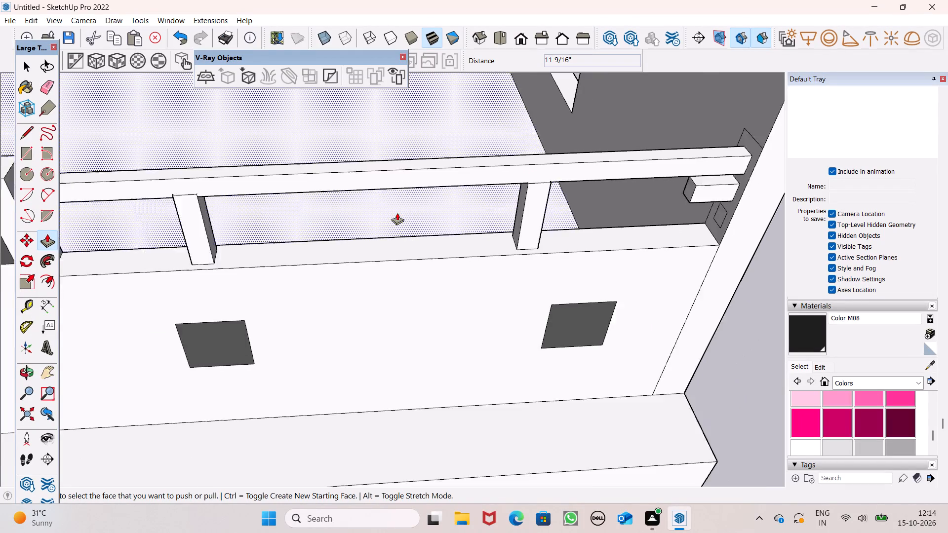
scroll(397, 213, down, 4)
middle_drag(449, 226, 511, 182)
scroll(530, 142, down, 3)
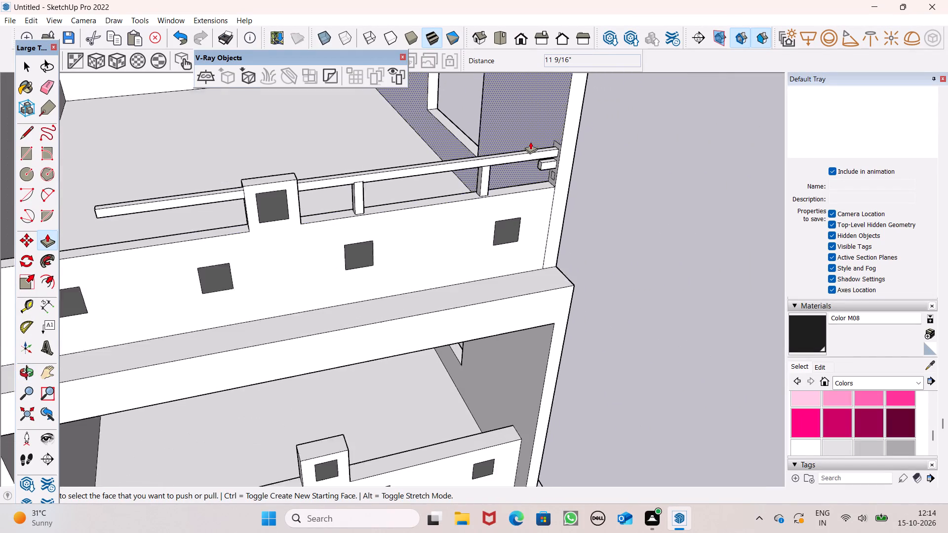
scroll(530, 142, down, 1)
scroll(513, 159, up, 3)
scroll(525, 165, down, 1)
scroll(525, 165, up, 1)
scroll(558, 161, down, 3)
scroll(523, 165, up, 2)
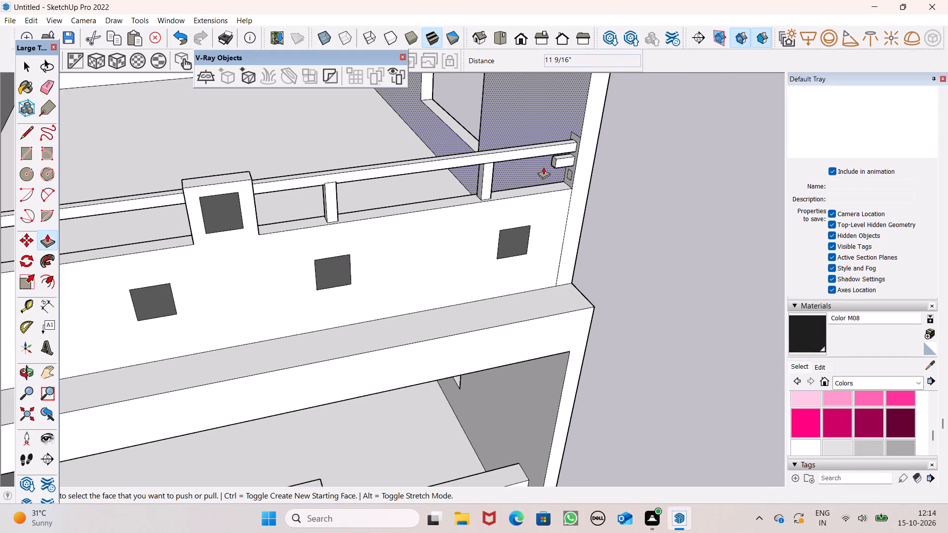
Push/Pull the middle rail's end at the side wall about 12' 11 1/4" along the parapet, past the central block.
scroll(543, 167, up, 1)
scroll(543, 167, down, 1)
scroll(593, 141, up, 1)
scroll(593, 141, down, 7)
scroll(549, 152, up, 3)
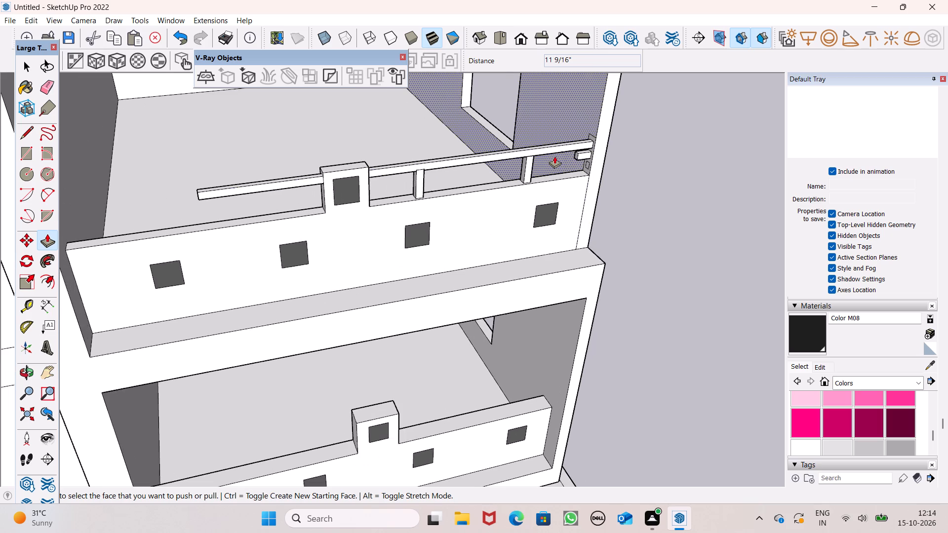
drag(578, 154, 569, 158)
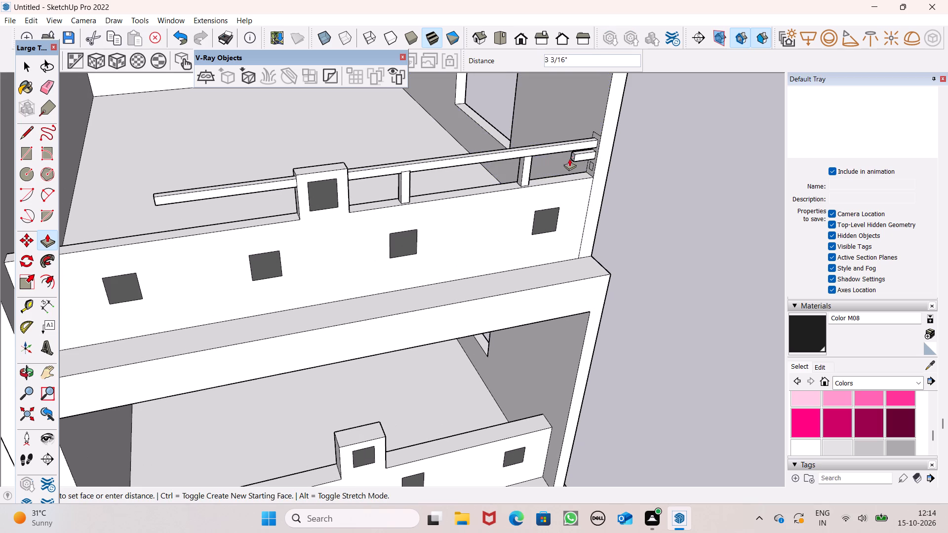
drag(569, 158, 143, 232)
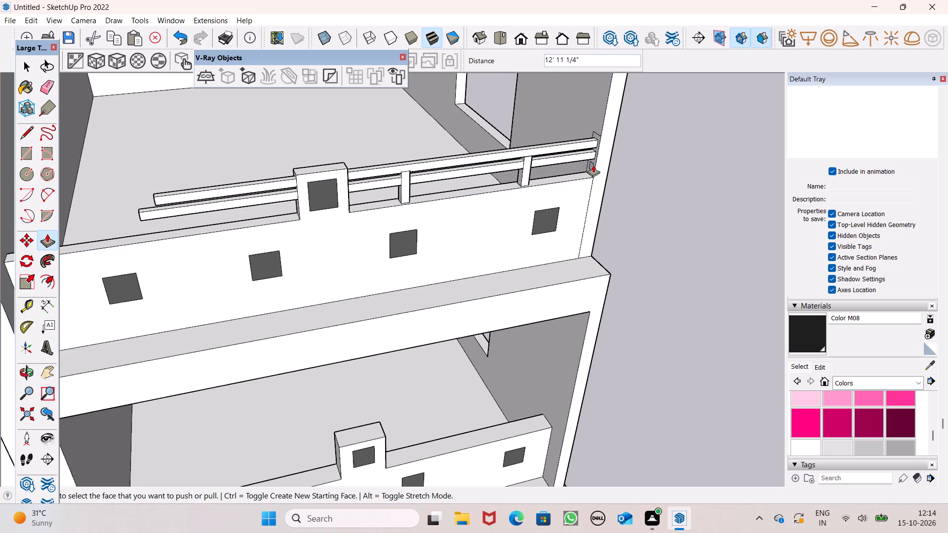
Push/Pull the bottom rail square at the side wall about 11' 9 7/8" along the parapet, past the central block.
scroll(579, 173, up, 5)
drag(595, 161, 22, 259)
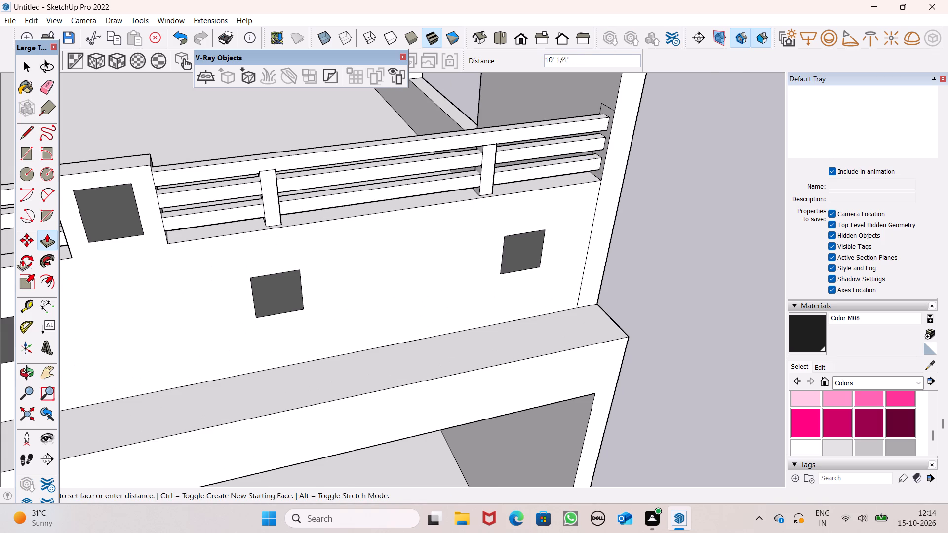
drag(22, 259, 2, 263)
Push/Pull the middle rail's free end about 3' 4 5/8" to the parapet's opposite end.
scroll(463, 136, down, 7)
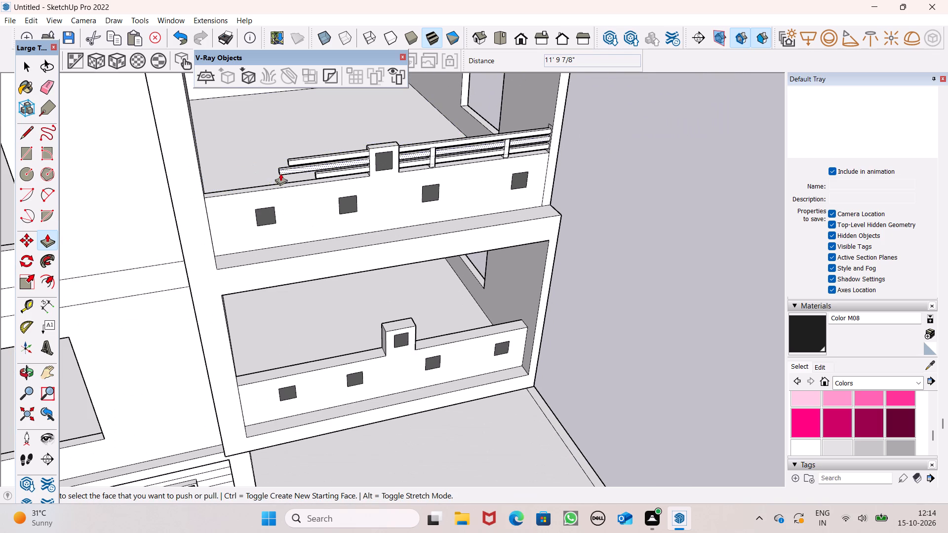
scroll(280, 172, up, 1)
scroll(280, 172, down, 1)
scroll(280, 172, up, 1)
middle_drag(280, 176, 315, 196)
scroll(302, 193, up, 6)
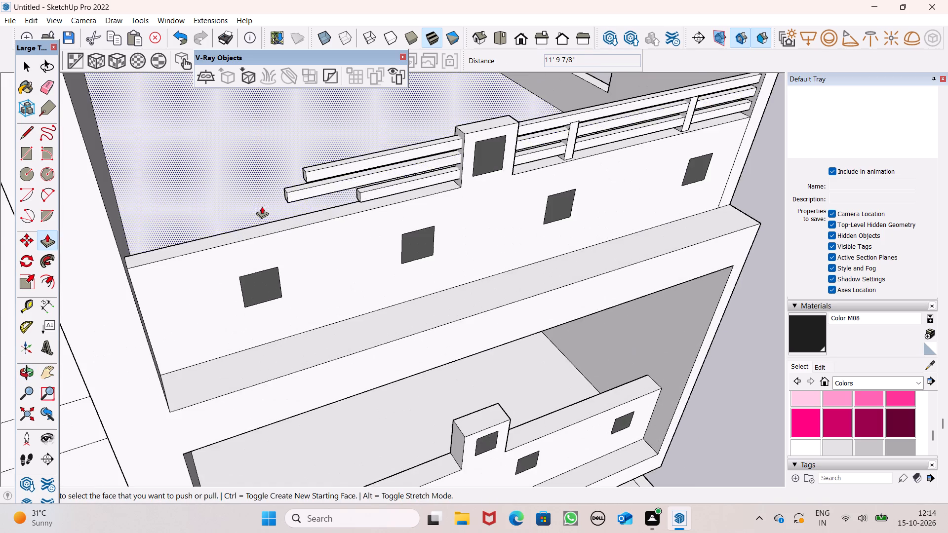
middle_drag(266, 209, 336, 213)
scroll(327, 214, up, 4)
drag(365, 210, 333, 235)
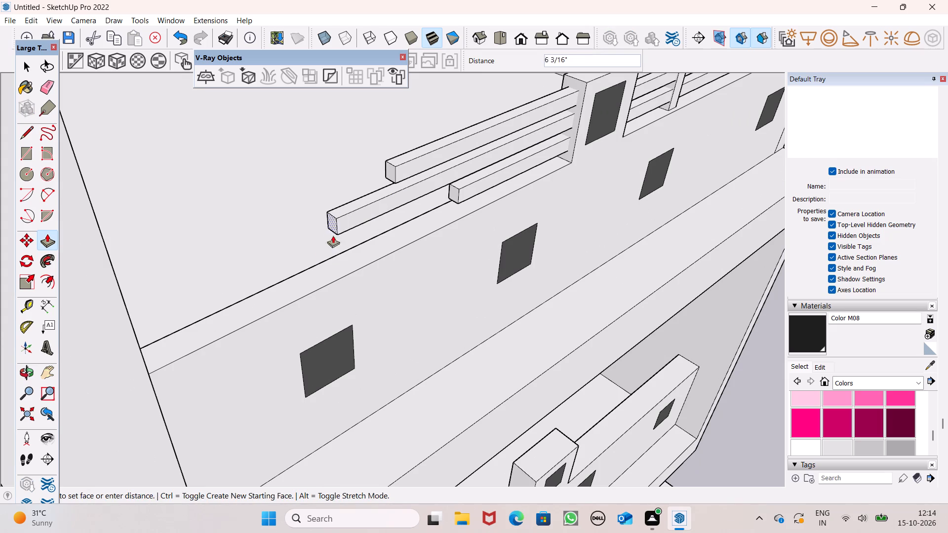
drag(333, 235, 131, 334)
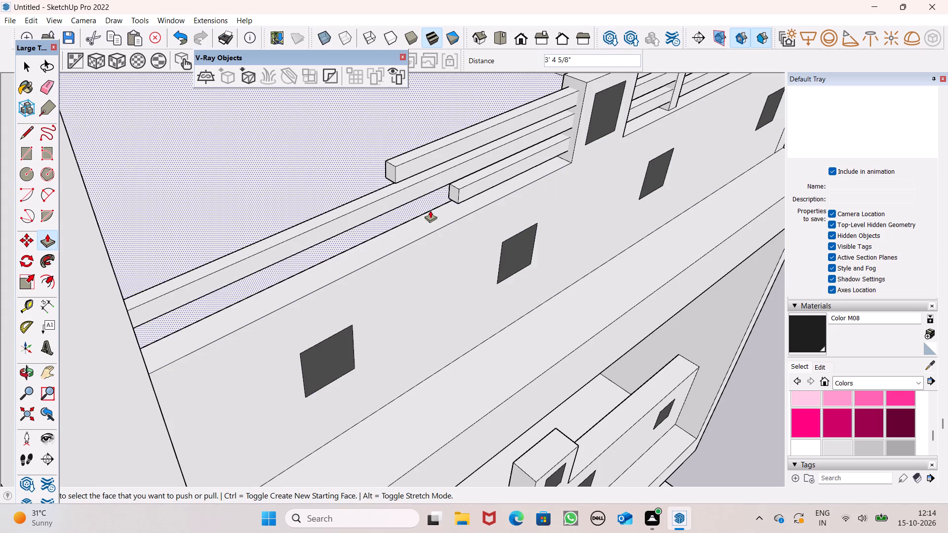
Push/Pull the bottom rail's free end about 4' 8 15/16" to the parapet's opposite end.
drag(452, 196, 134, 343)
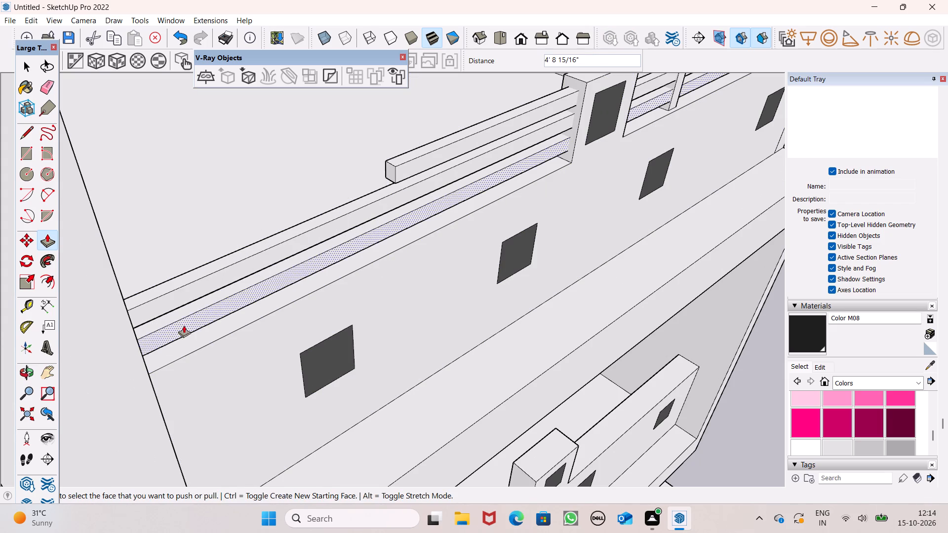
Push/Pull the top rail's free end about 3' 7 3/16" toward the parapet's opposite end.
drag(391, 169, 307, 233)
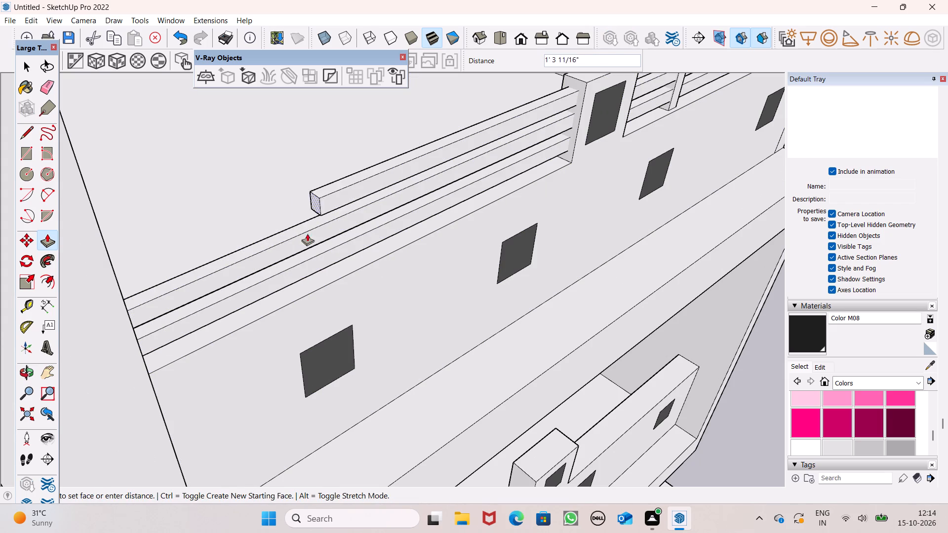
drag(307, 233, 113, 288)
Examine the free ends of the three extended rails on the upper balcony from the front and above.
scroll(250, 233, down, 3)
scroll(252, 246, up, 1)
scroll(252, 246, down, 3)
scroll(294, 229, down, 12)
scroll(355, 244, down, 4)
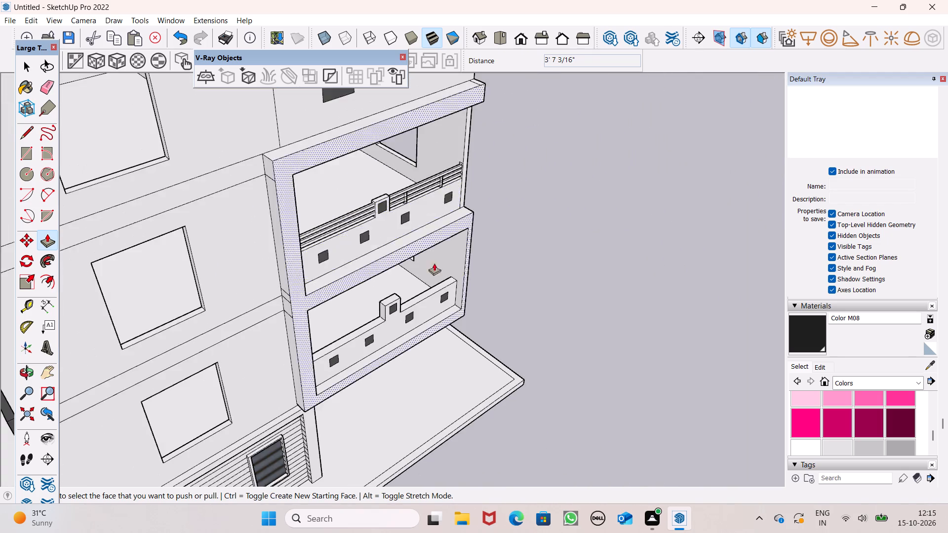
middle_drag(434, 263, 271, 182)
scroll(275, 180, up, 7)
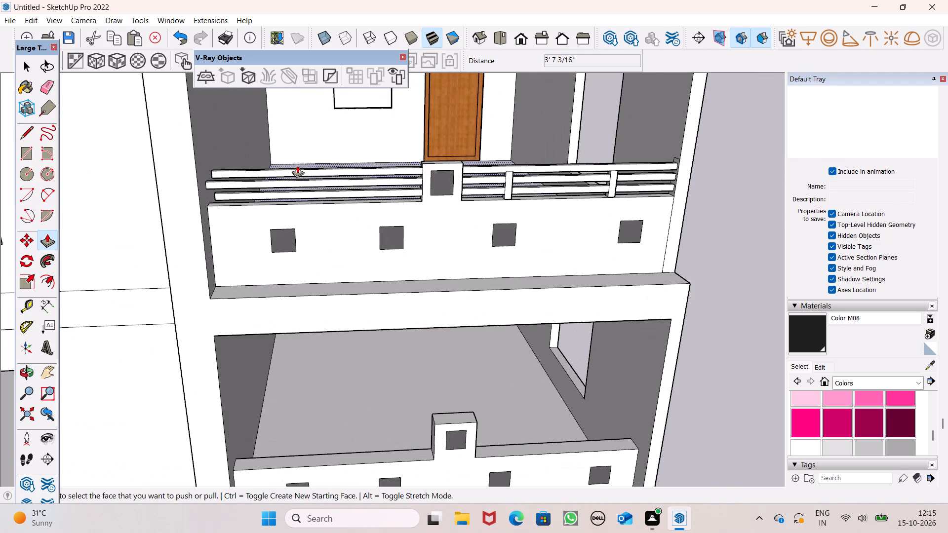
scroll(313, 188, up, 1)
middle_drag(313, 188, 309, 280)
scroll(299, 231, up, 6)
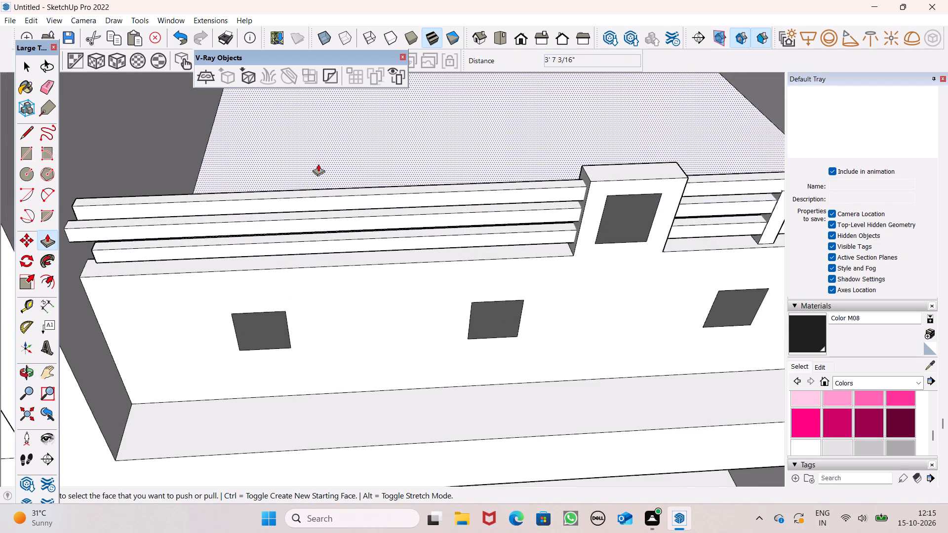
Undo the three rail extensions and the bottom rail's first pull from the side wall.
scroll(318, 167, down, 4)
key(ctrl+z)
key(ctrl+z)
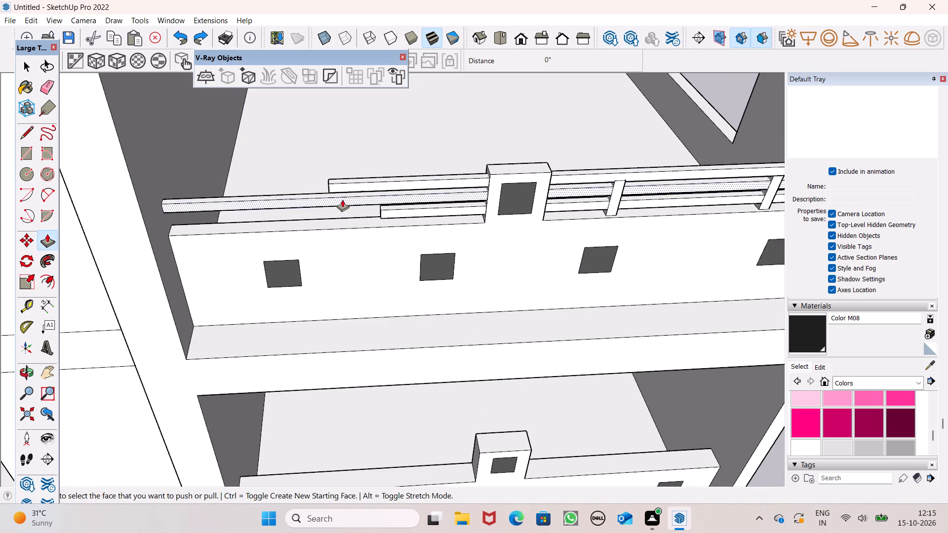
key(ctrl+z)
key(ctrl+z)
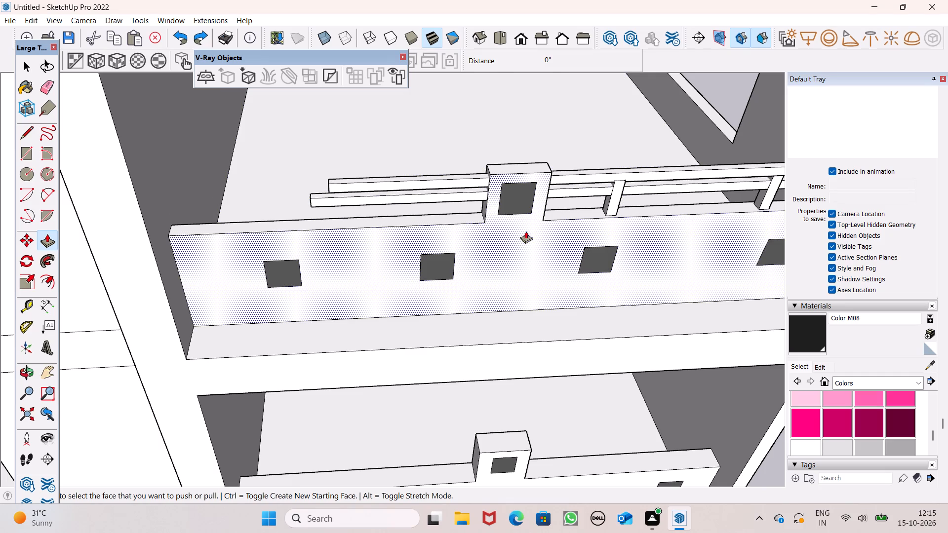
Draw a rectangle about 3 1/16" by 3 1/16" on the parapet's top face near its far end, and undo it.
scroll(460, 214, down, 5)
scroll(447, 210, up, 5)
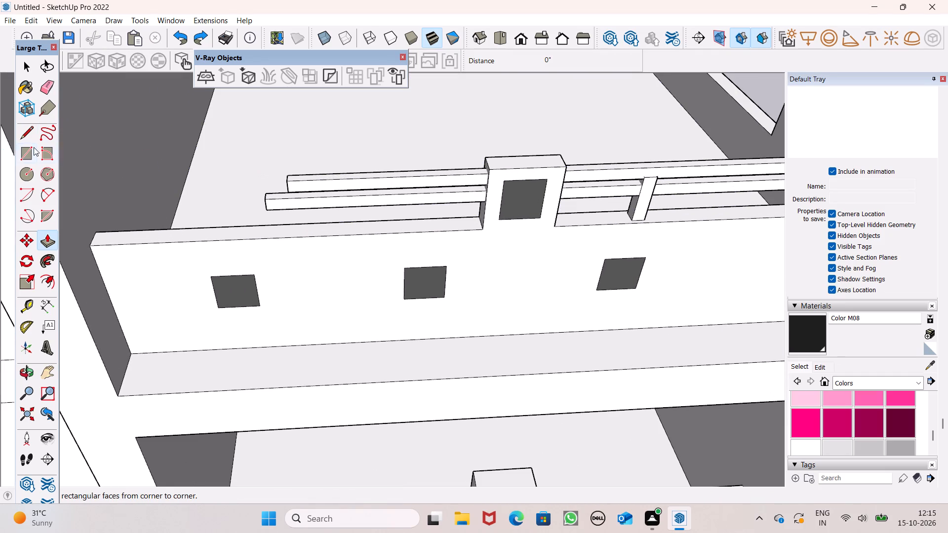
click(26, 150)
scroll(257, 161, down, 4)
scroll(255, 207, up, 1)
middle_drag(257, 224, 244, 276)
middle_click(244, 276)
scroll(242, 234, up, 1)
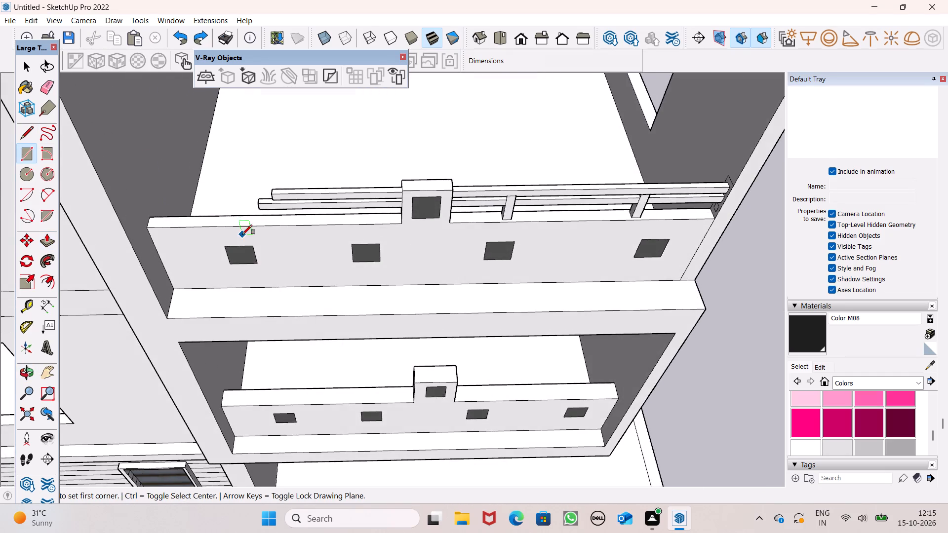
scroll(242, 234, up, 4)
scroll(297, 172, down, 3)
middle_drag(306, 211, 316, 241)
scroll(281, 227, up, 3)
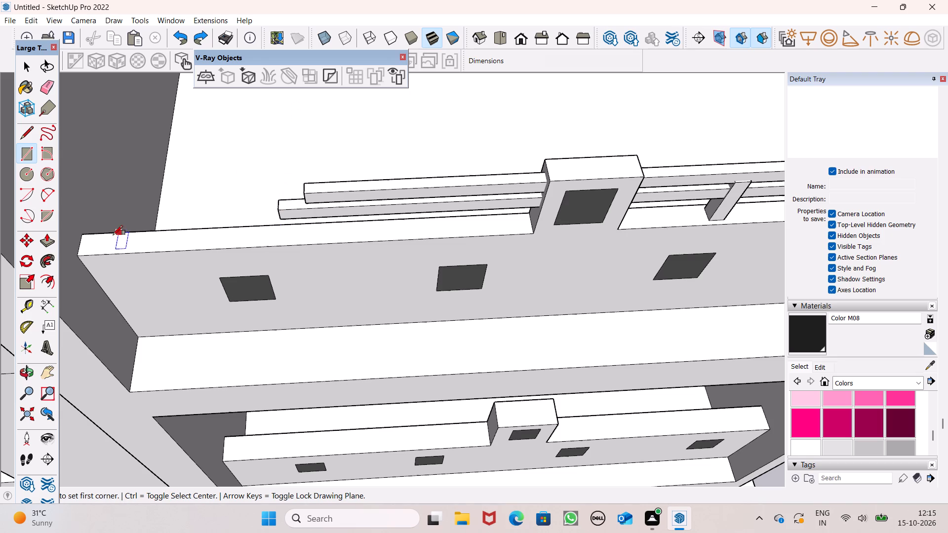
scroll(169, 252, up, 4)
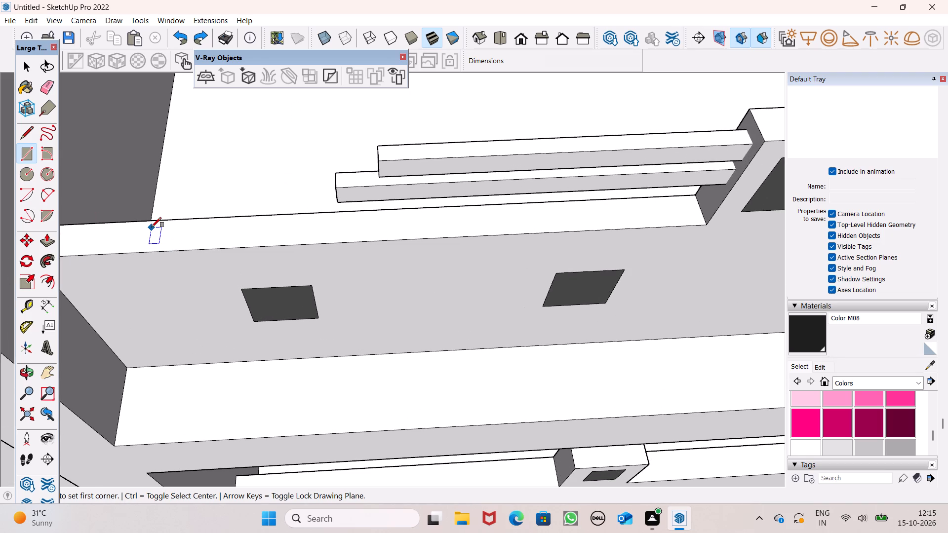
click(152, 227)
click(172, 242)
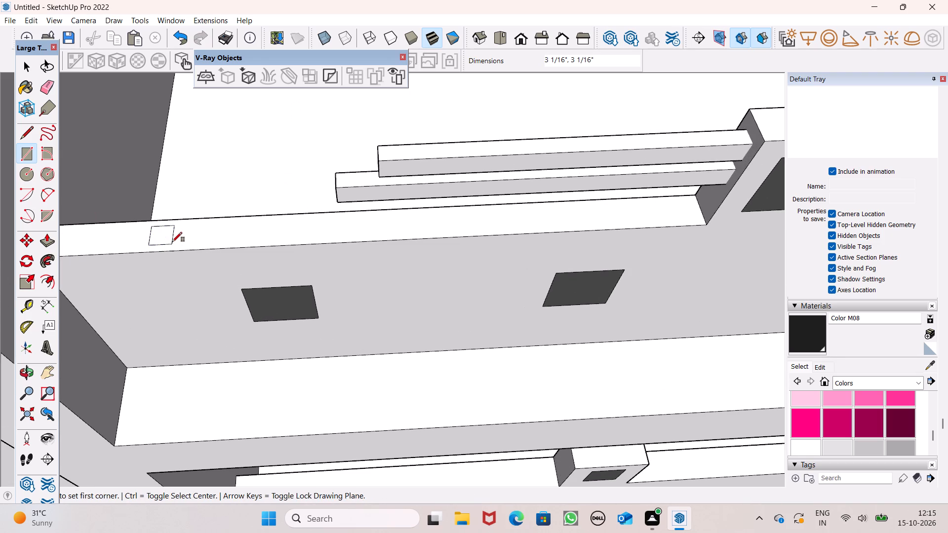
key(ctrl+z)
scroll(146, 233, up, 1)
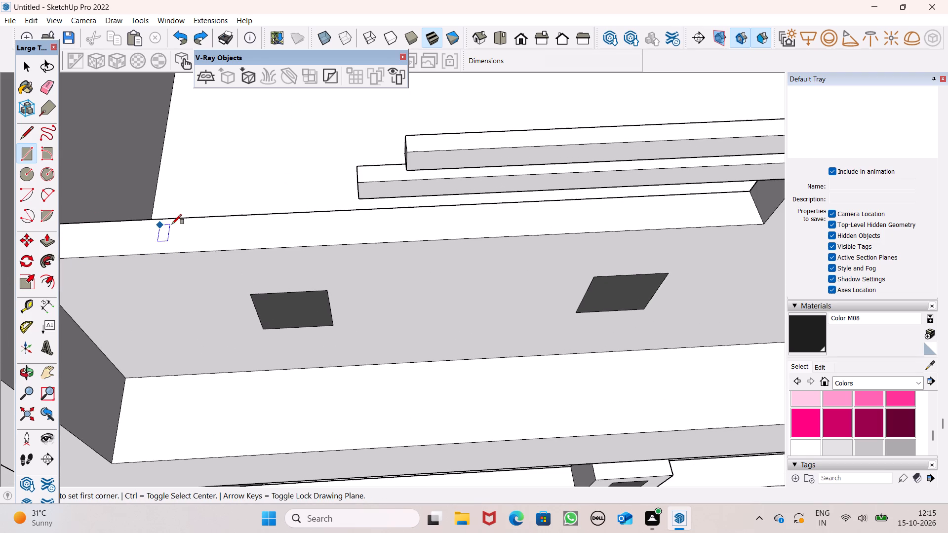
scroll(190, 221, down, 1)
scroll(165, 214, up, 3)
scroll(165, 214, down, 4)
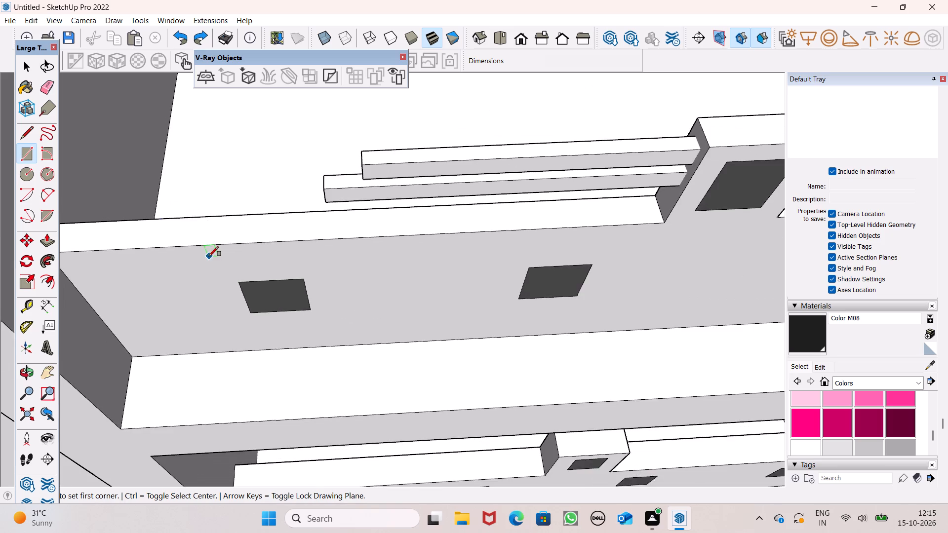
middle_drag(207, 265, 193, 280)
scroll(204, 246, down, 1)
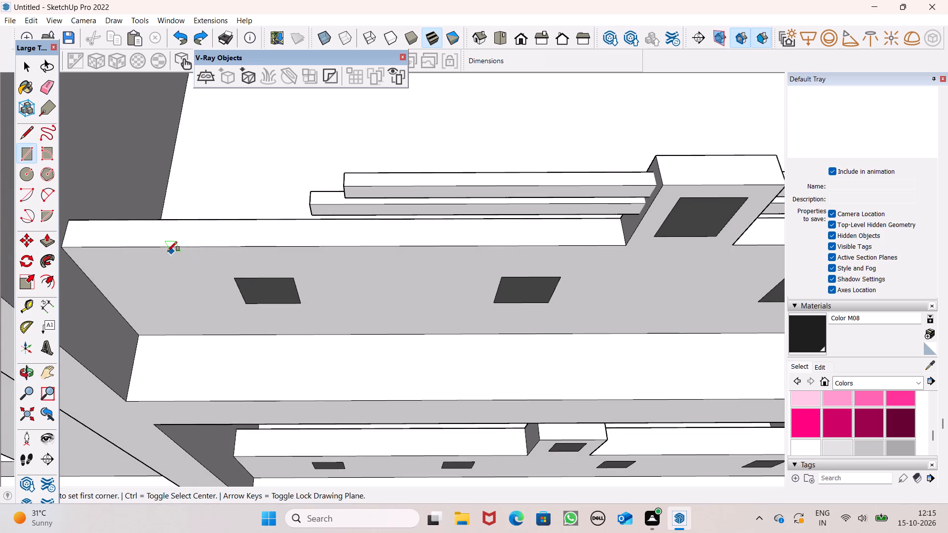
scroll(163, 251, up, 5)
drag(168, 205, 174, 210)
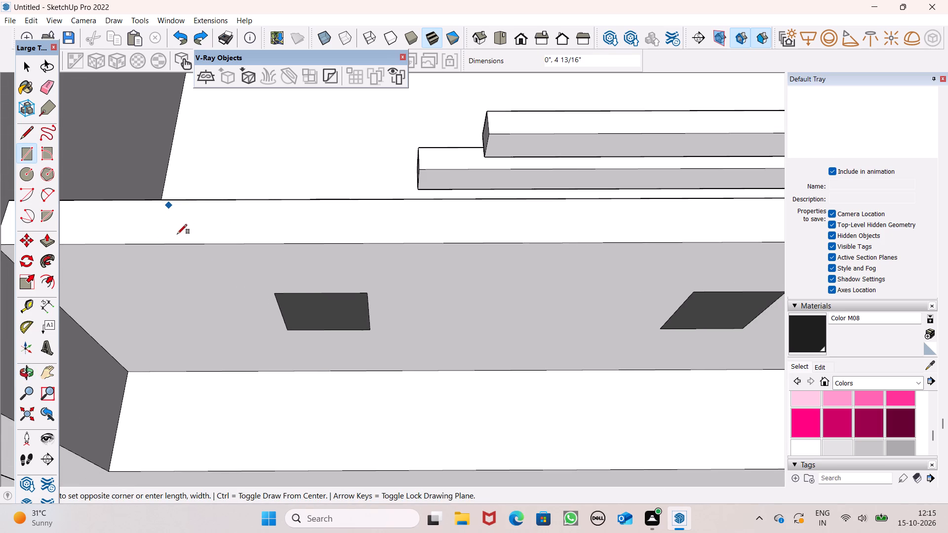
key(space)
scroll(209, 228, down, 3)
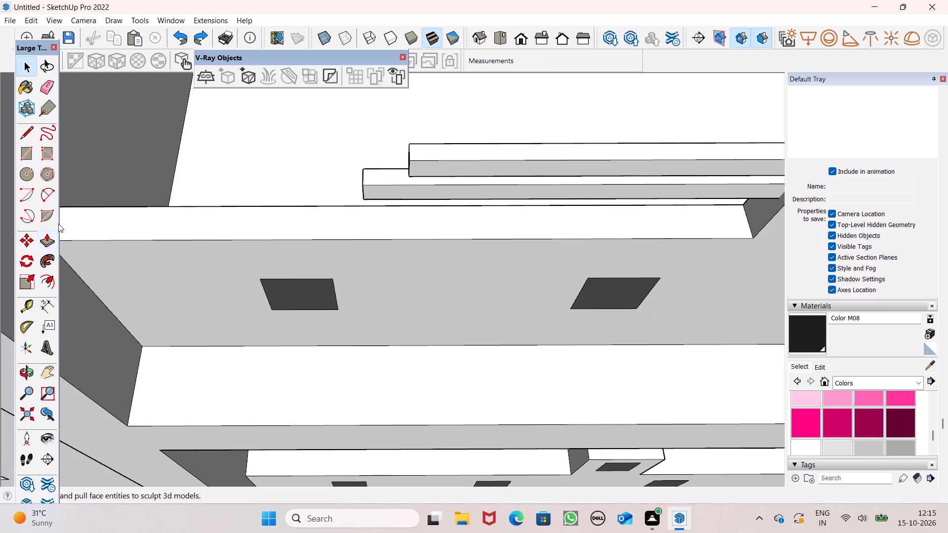
Draw a post square about 2 1/2" by 2 1/2" on the parapet's top face, near the end without posts.
click(24, 152)
scroll(185, 207, down, 1)
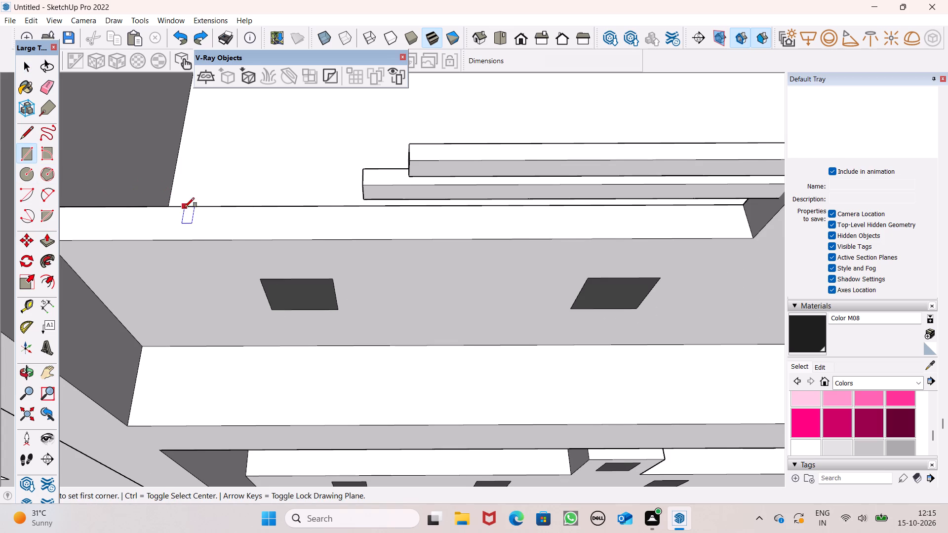
scroll(182, 218, up, 3)
click(187, 212)
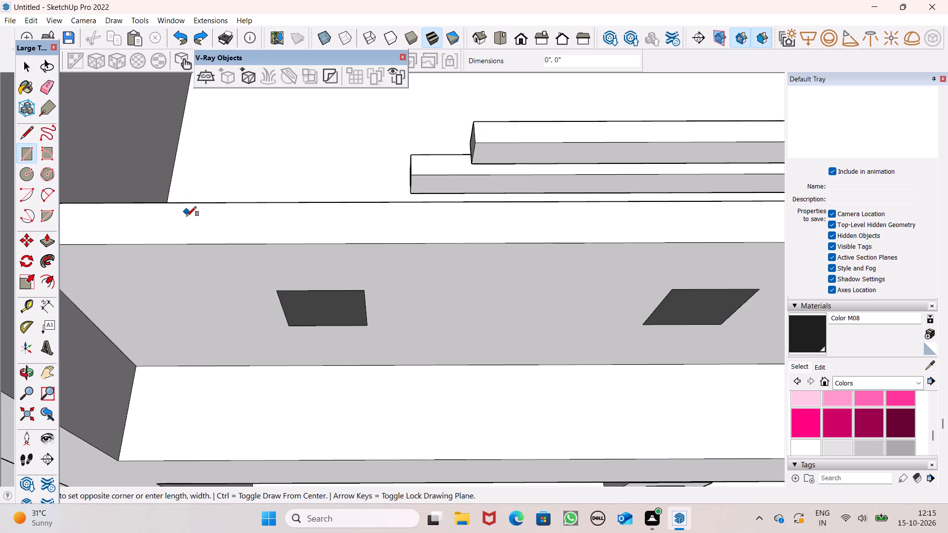
click(207, 231)
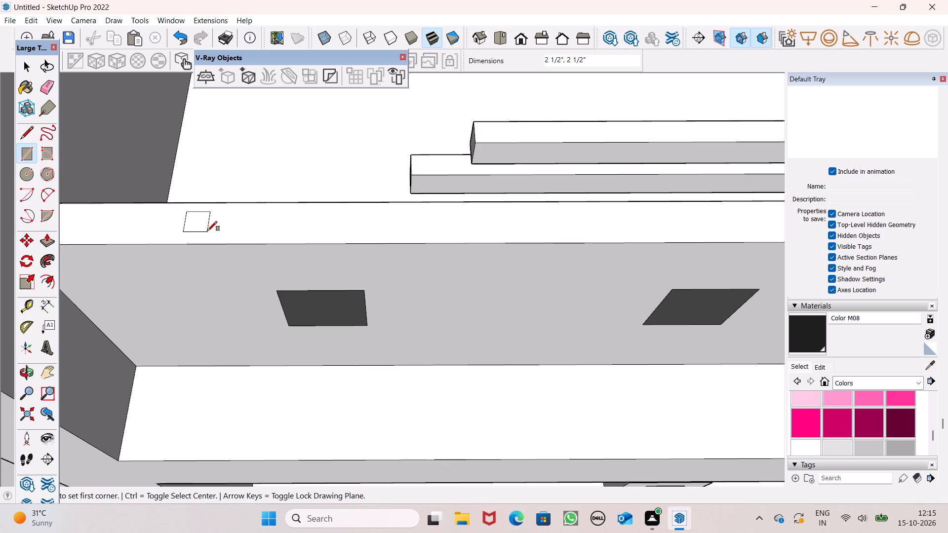
scroll(69, 225, down, 1)
key(space)
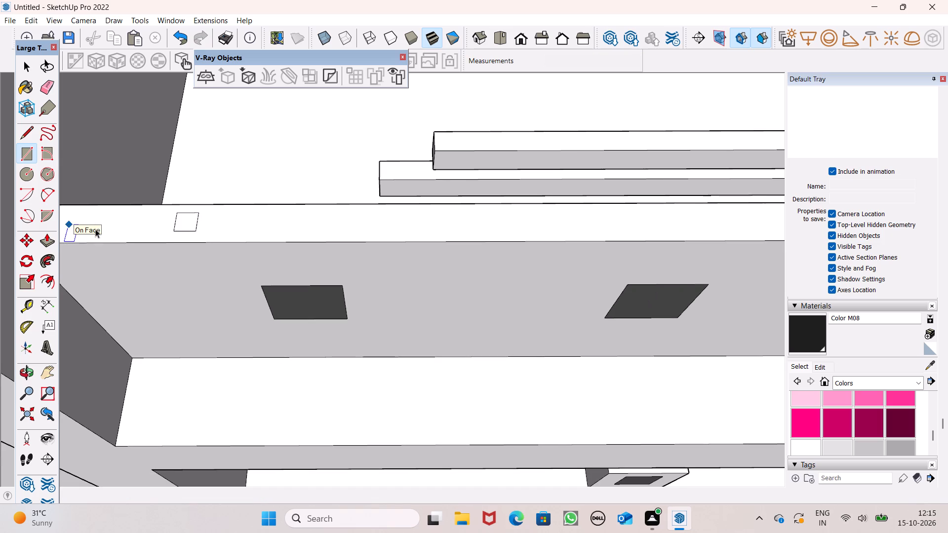
Copy the new post square along the parapet's top face toward the central block, to between the two dark wall squares.
scroll(95, 229, down, 5)
scroll(271, 192, up, 1)
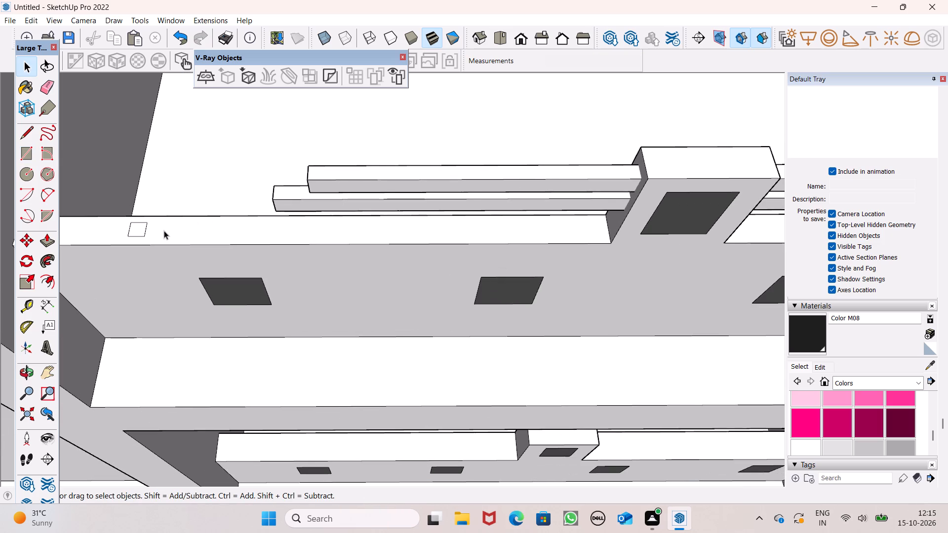
double_click(138, 230)
key(m)
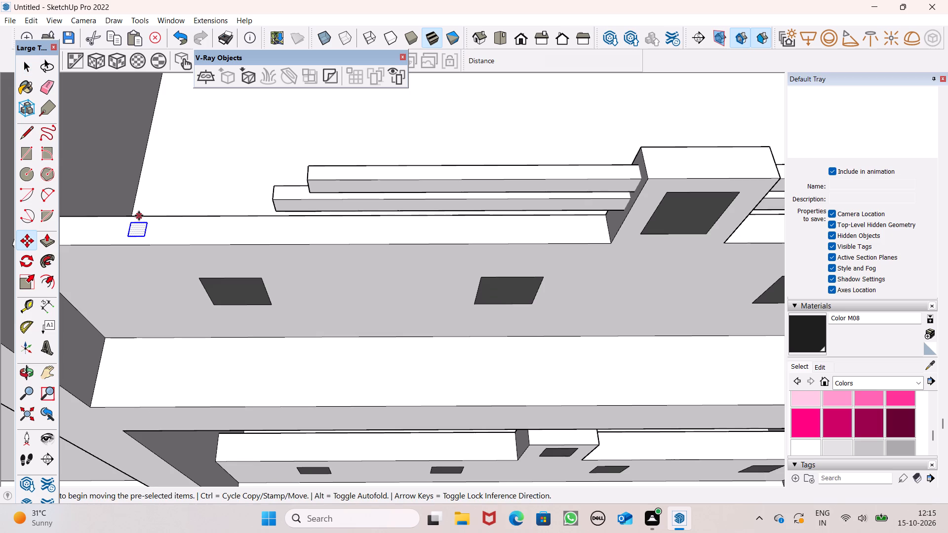
key(Return)
drag(145, 237, 146, 237)
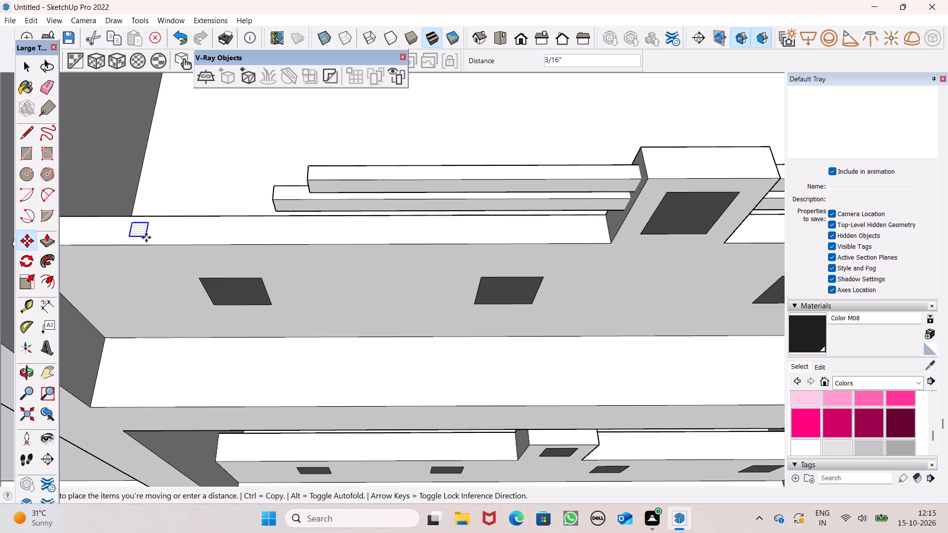
drag(146, 237, 415, 233)
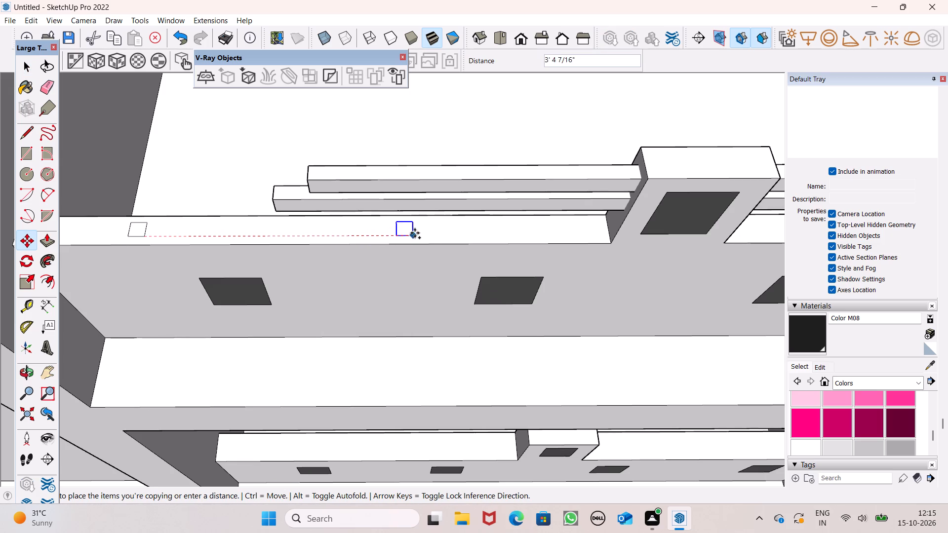
drag(415, 233, 428, 234)
scroll(242, 231, down, 10)
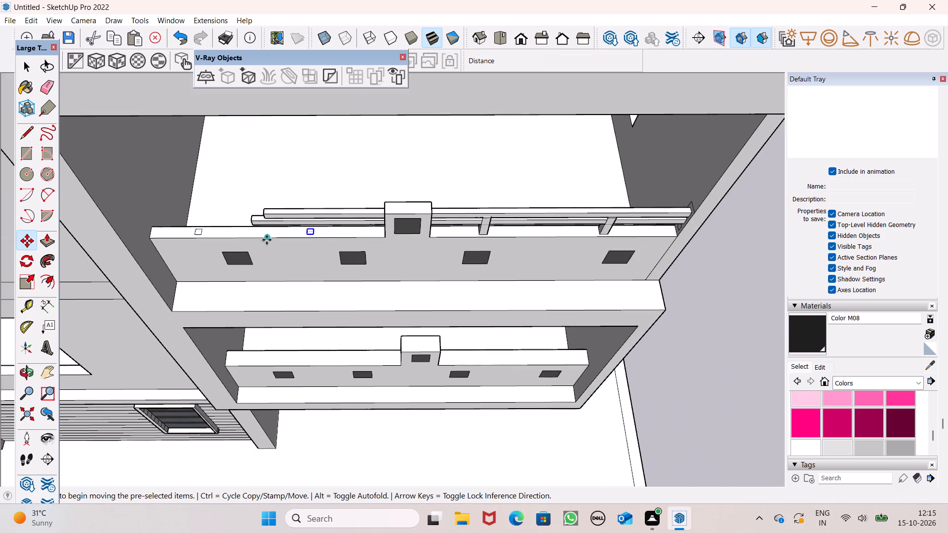
scroll(311, 220, down, 4)
key(space)
drag(666, 298, 661, 297)
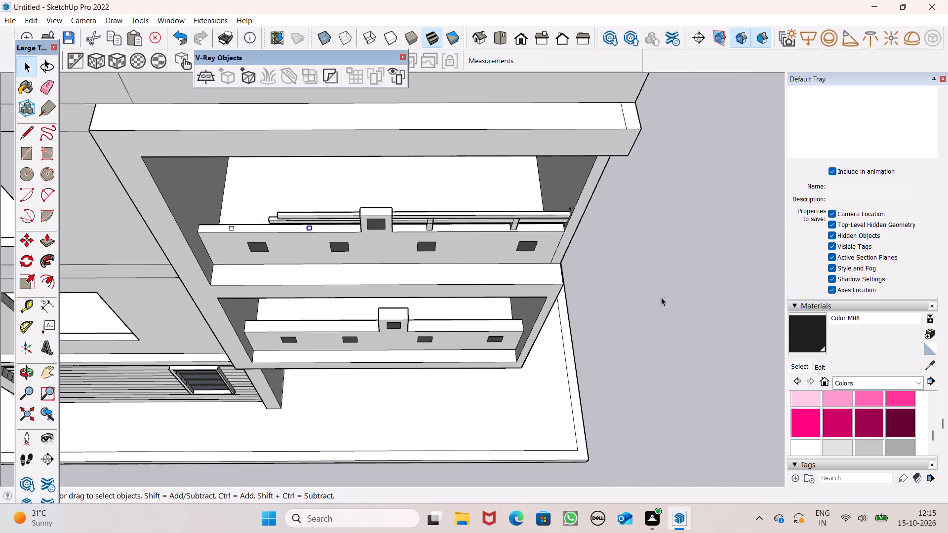
Pull the copied post square nearest the central block up about 11 5/16" through the rails.
drag(661, 297, 637, 283)
scroll(207, 211, up, 6)
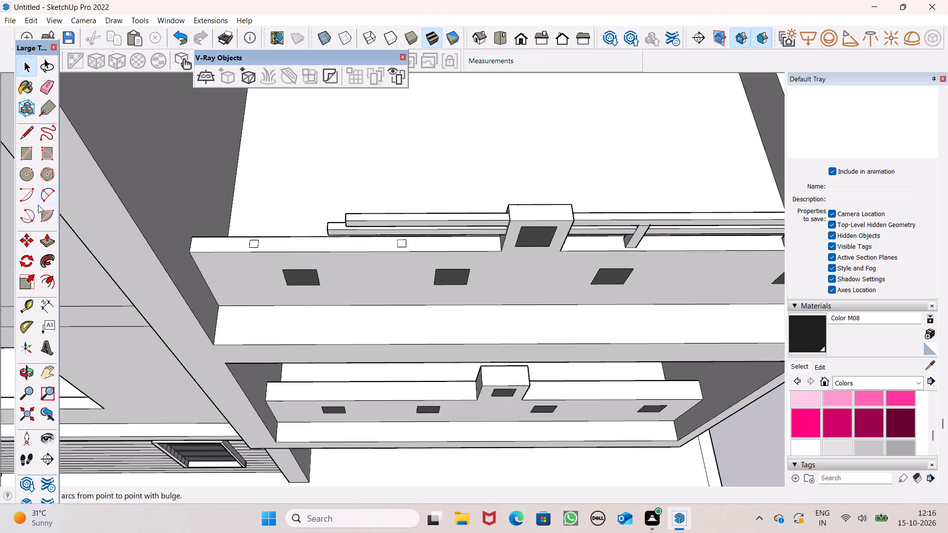
click(51, 243)
scroll(370, 239, up, 6)
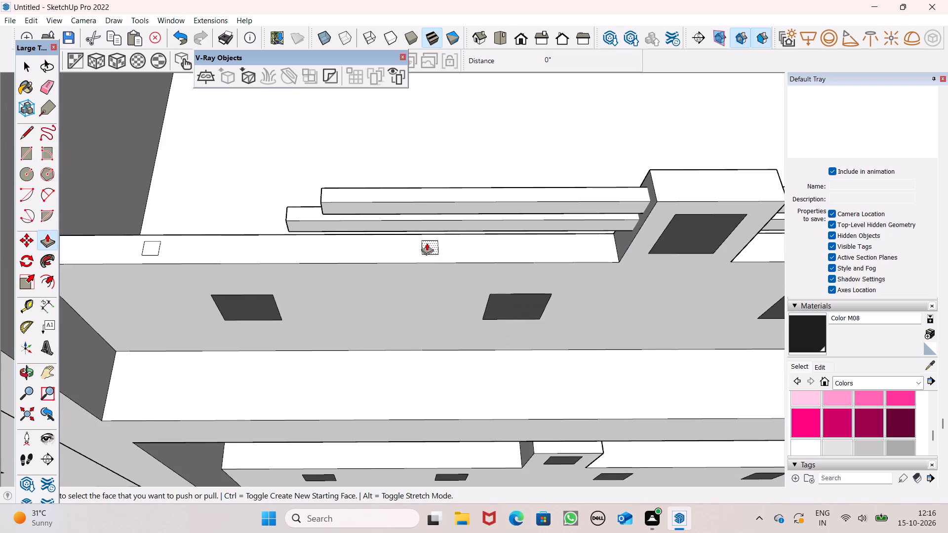
drag(431, 249, 428, 205)
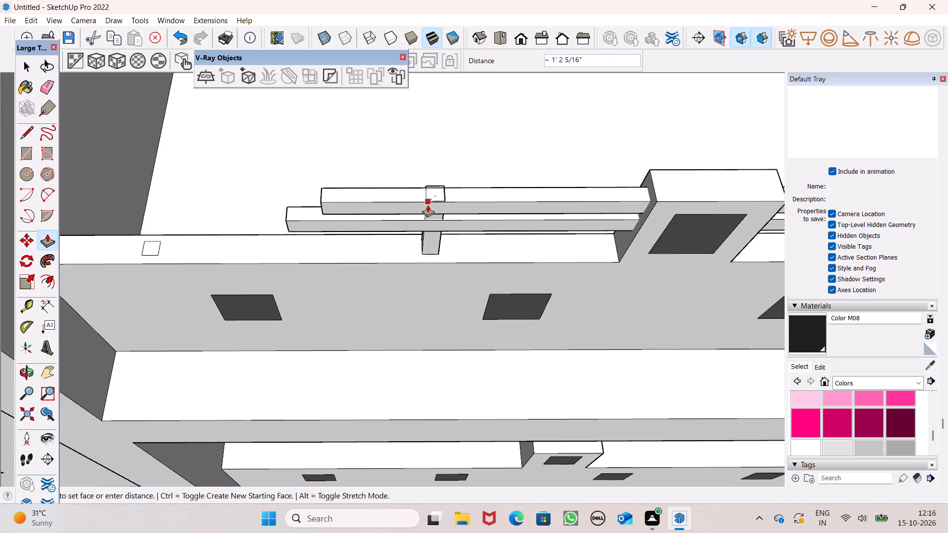
drag(428, 205, 427, 207)
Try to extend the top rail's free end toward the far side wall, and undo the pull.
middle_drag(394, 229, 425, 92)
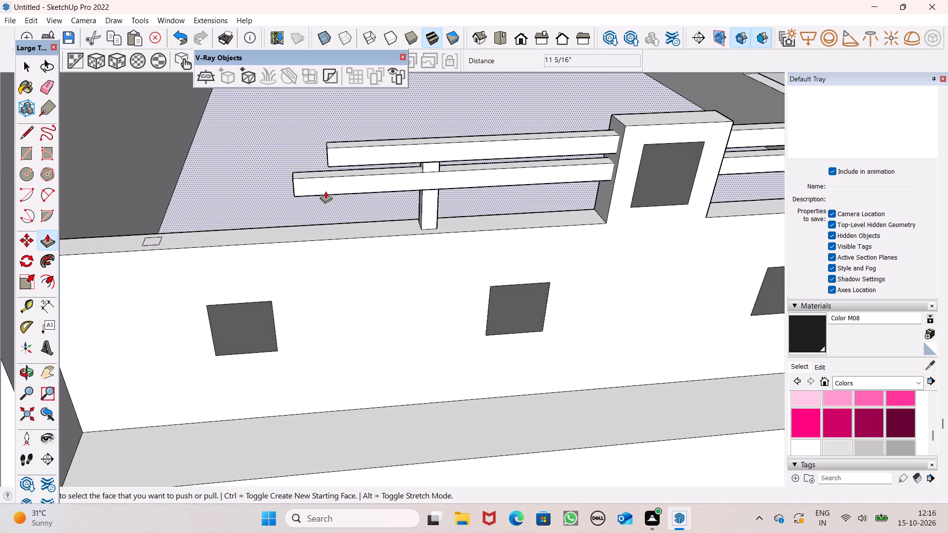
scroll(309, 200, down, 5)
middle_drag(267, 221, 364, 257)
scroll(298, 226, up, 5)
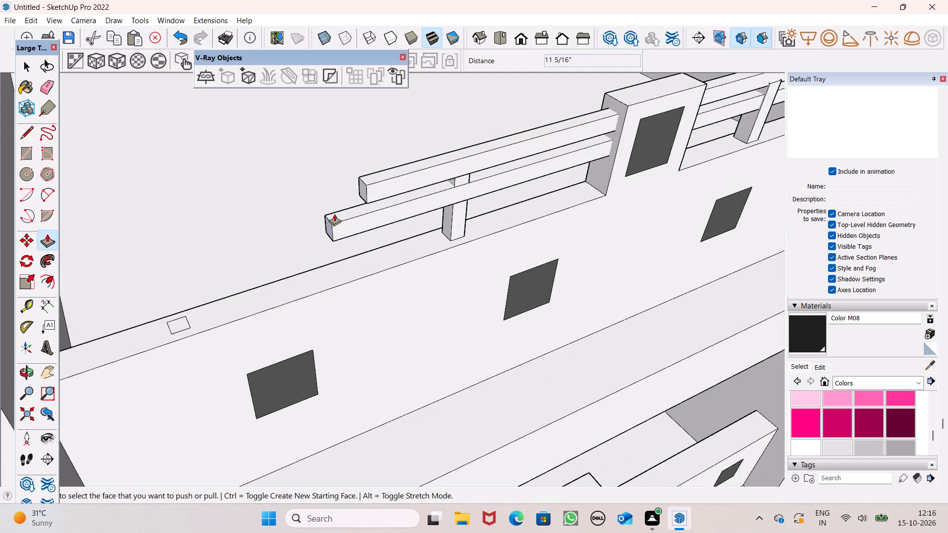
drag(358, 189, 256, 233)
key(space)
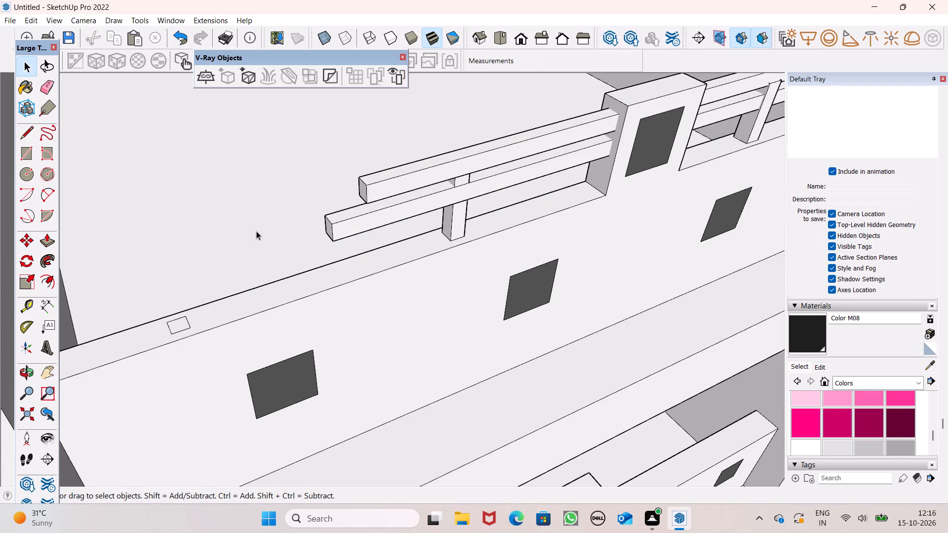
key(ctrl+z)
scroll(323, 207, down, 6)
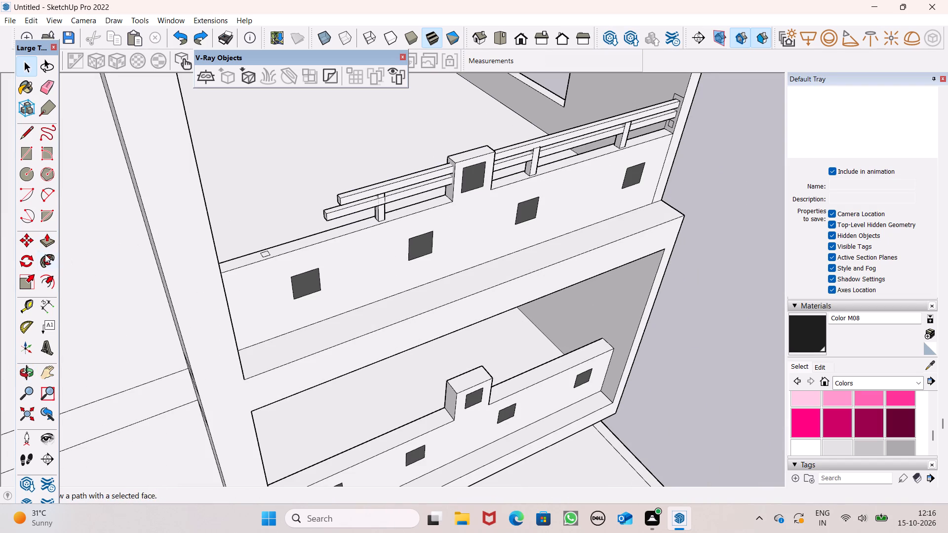
Extend the top rail's free end about 3' 9 7/16" along the parapet toward the far side wall.
click(54, 243)
scroll(157, 266, up, 2)
scroll(285, 227, up, 2)
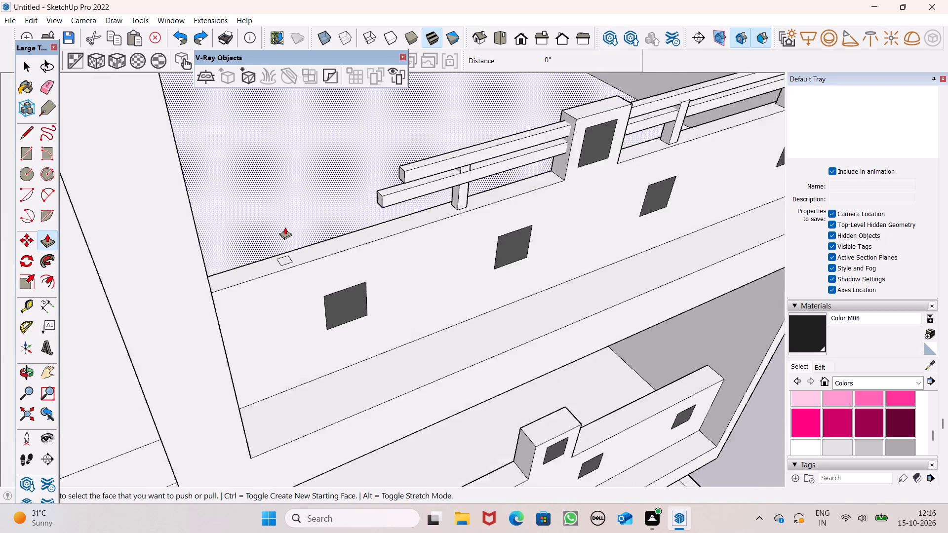
scroll(285, 227, up, 3)
scroll(374, 197, down, 1)
drag(466, 149, 454, 162)
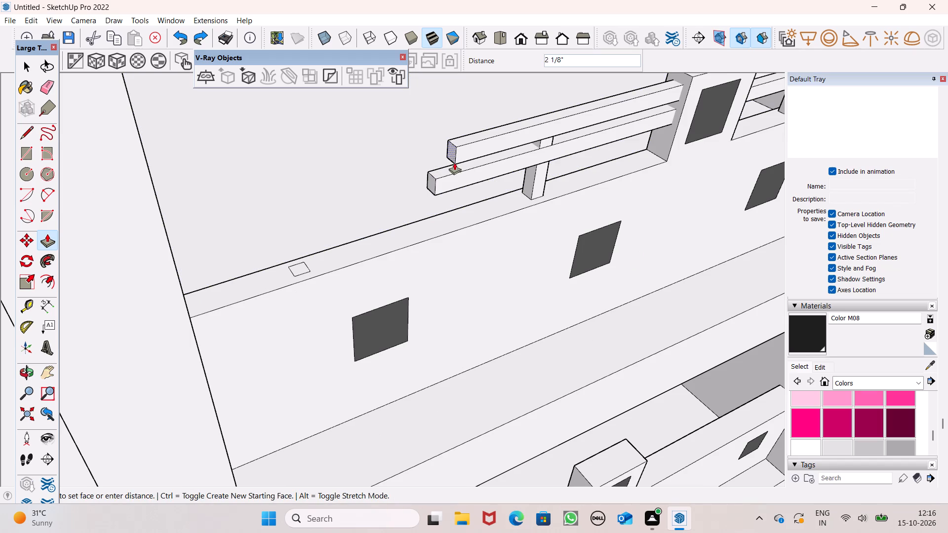
drag(454, 162, 168, 263)
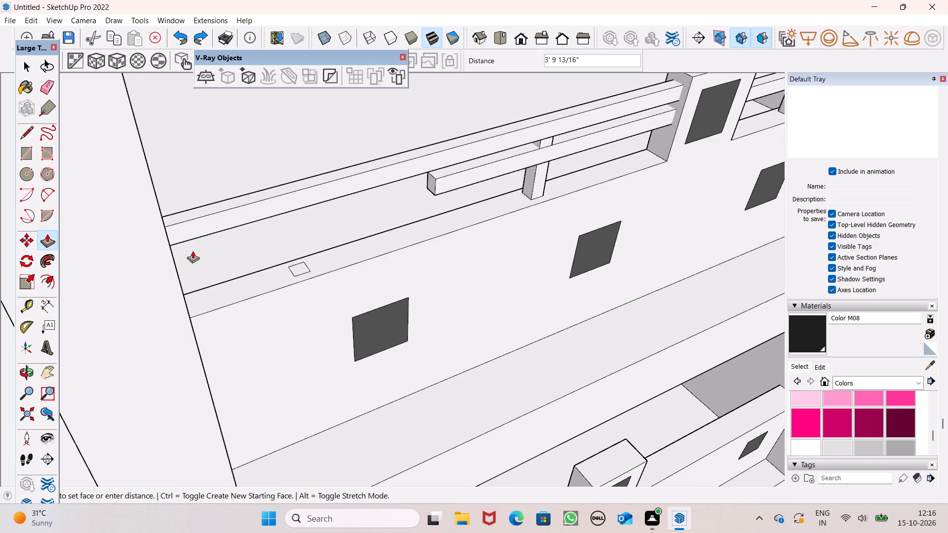
Pull the top rail's end face another 1/2" toward the side wall to close the gap.
middle_drag(216, 265, 201, 275)
scroll(146, 269, up, 4)
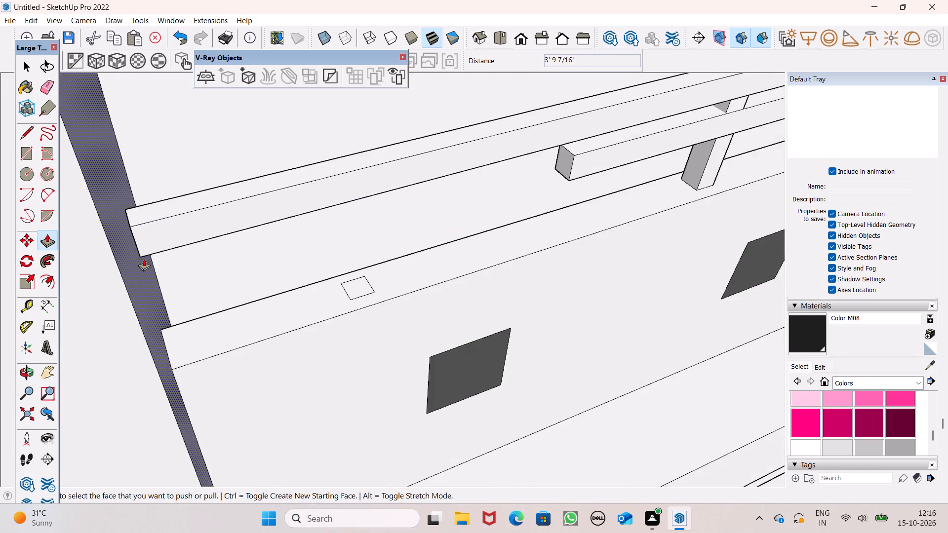
scroll(147, 260, up, 1)
middle_drag(147, 260, 172, 241)
scroll(168, 241, up, 1)
middle_drag(187, 257, 135, 260)
scroll(154, 223, up, 1)
scroll(158, 218, down, 1)
scroll(160, 217, up, 1)
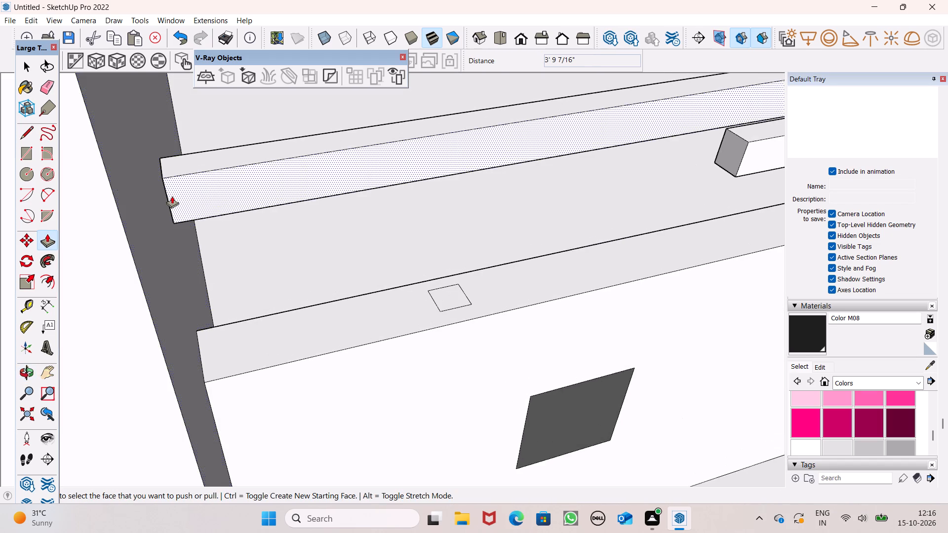
scroll(172, 196, up, 11)
middle_drag(166, 209, 196, 210)
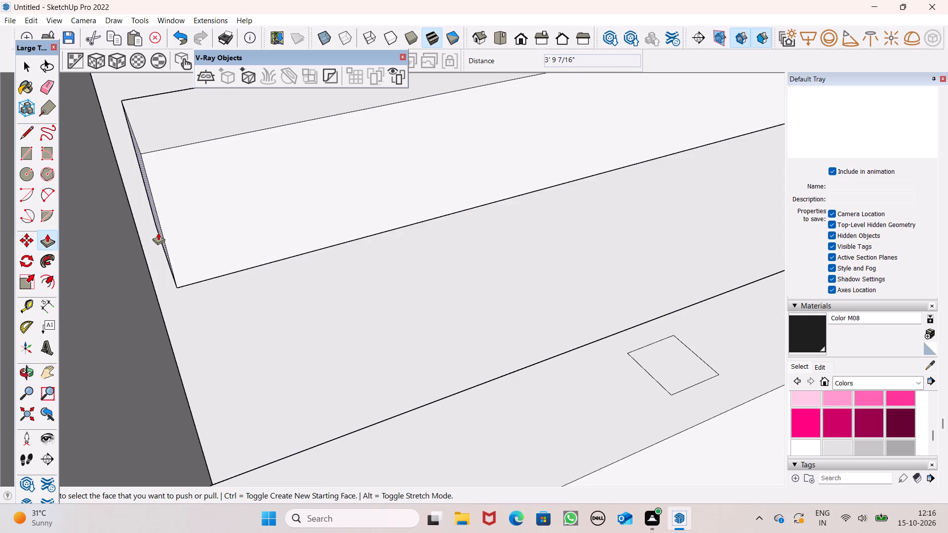
drag(158, 232, 132, 253)
scroll(219, 168, down, 5)
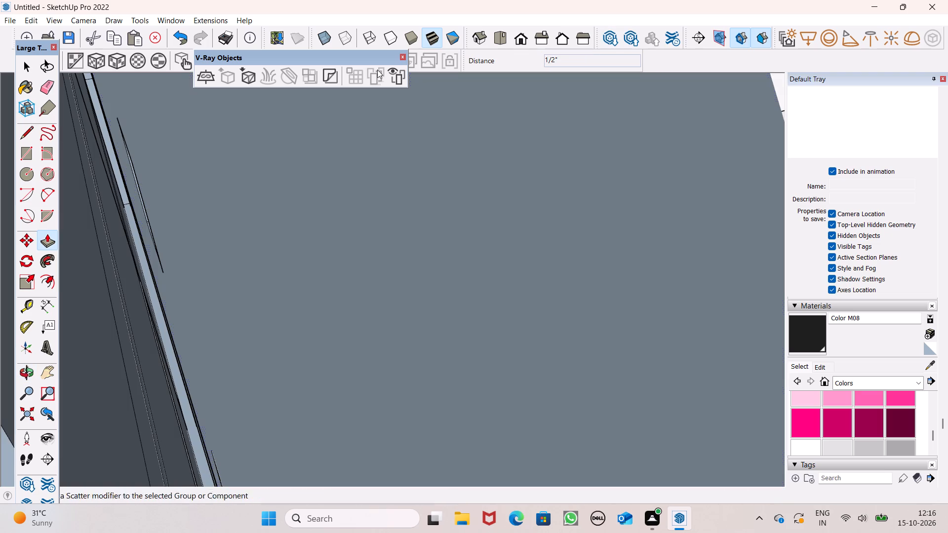
Extend the second rail's free end about 3' 4 13/16" along the parapet to the far side wall.
click(523, 43)
scroll(419, 156, down, 7)
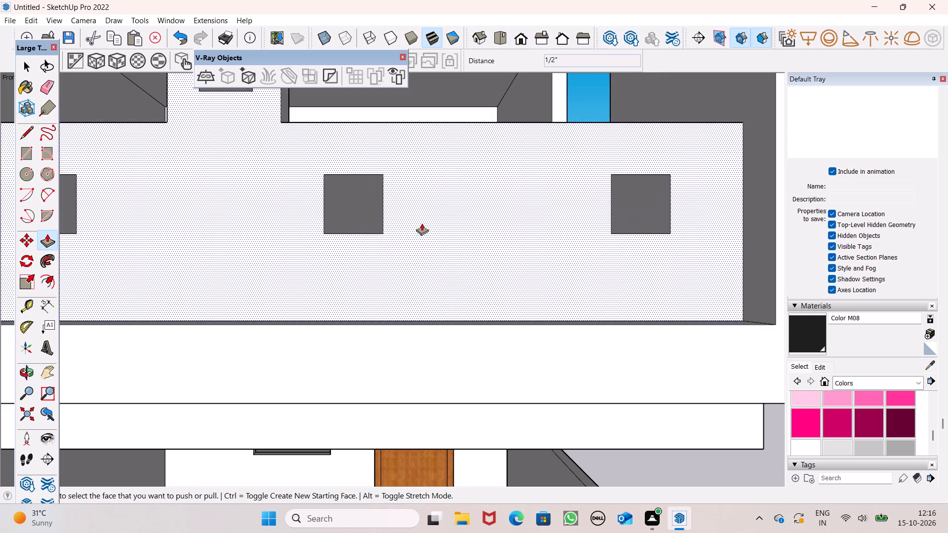
scroll(421, 254, down, 9)
scroll(296, 197, down, 6)
scroll(307, 256, up, 1)
middle_drag(308, 260, 327, 349)
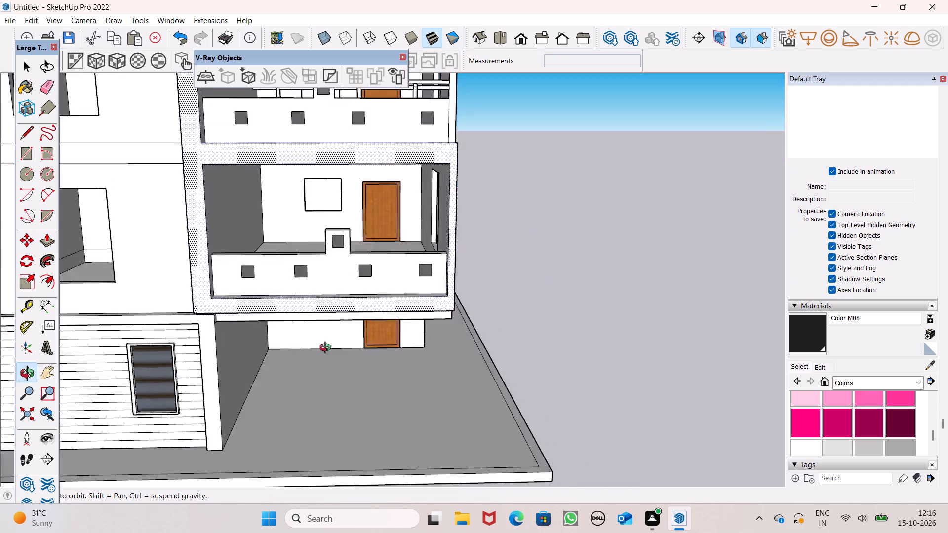
middle_drag(327, 349, 351, 369)
scroll(155, 107, up, 6)
scroll(277, 140, up, 6)
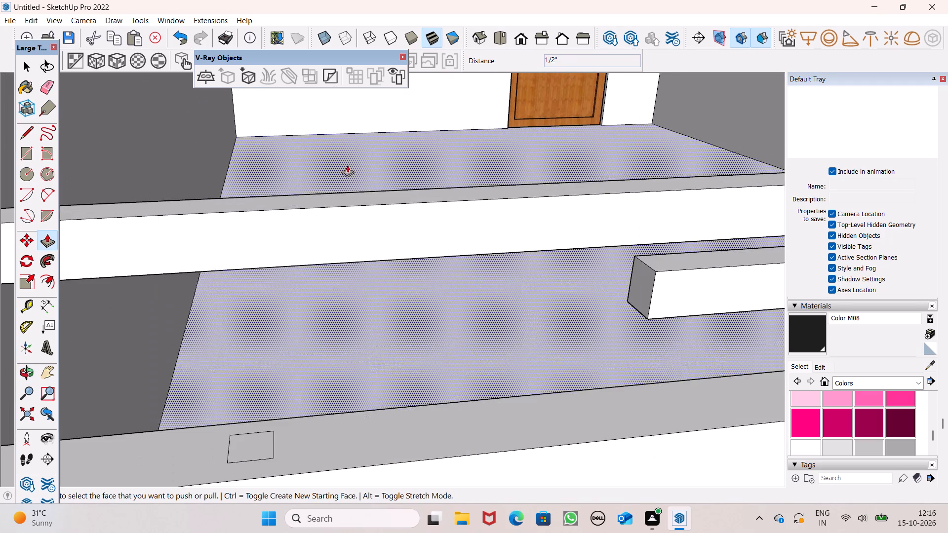
scroll(350, 164, down, 4)
middle_drag(373, 235, 394, 244)
scroll(407, 205, up, 5)
scroll(450, 187, down, 5)
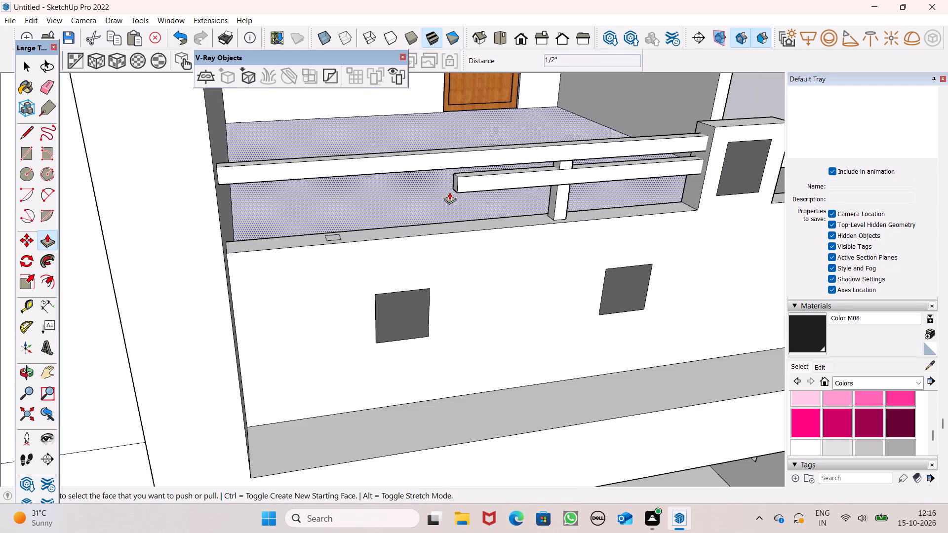
drag(453, 185, 339, 202)
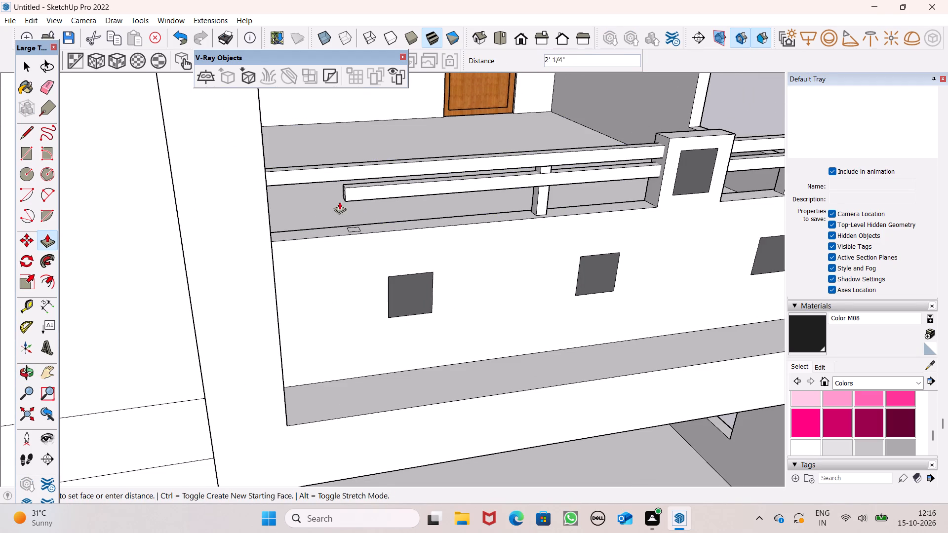
drag(339, 202, 264, 206)
Pull the lowest rail profile about 10' 6 15/16" from the side wall, through the posts and past the central block.
scroll(221, 232, down, 4)
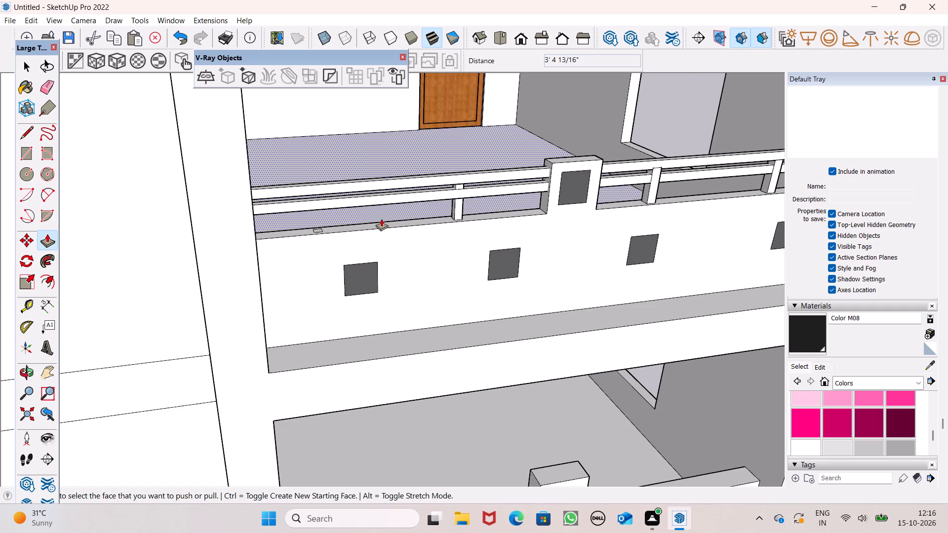
scroll(351, 221, down, 6)
scroll(583, 196, up, 5)
scroll(662, 210, up, 5)
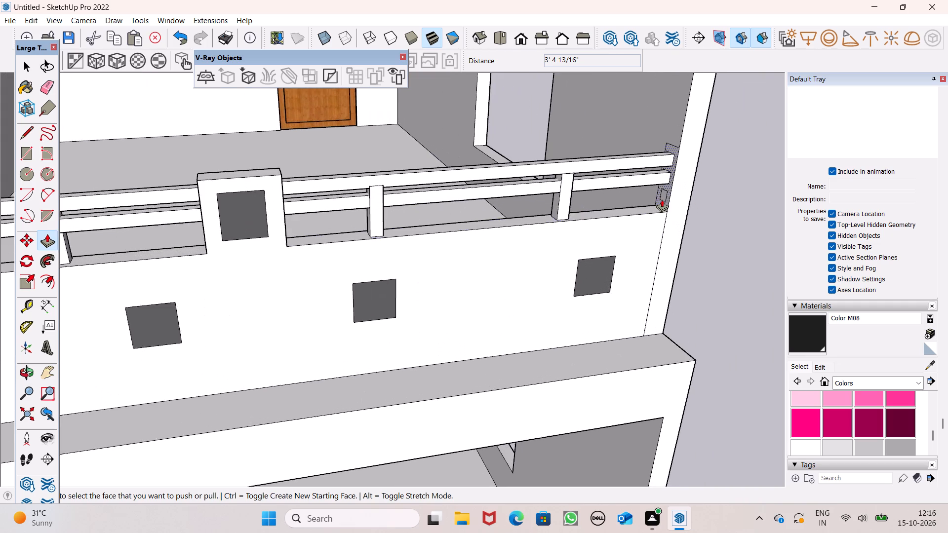
drag(663, 194, 467, 245)
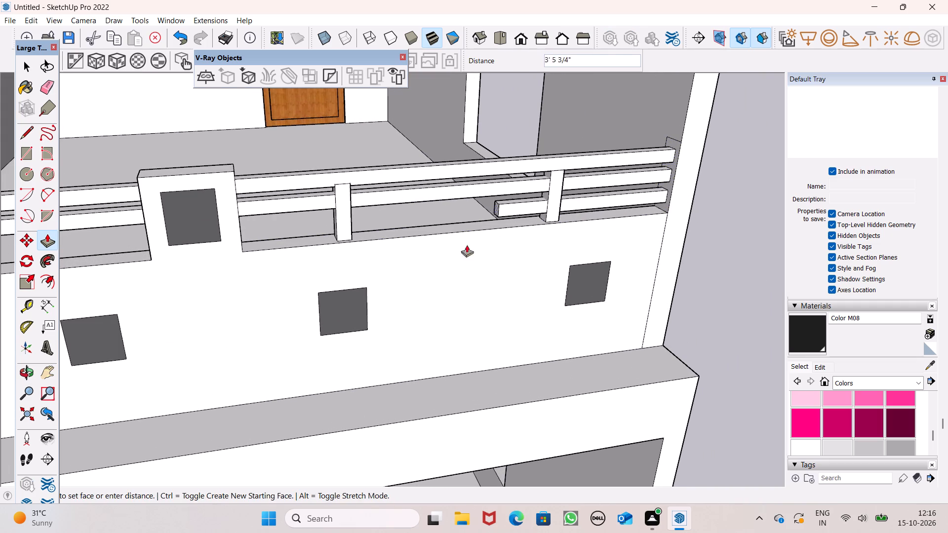
drag(467, 245, 71, 297)
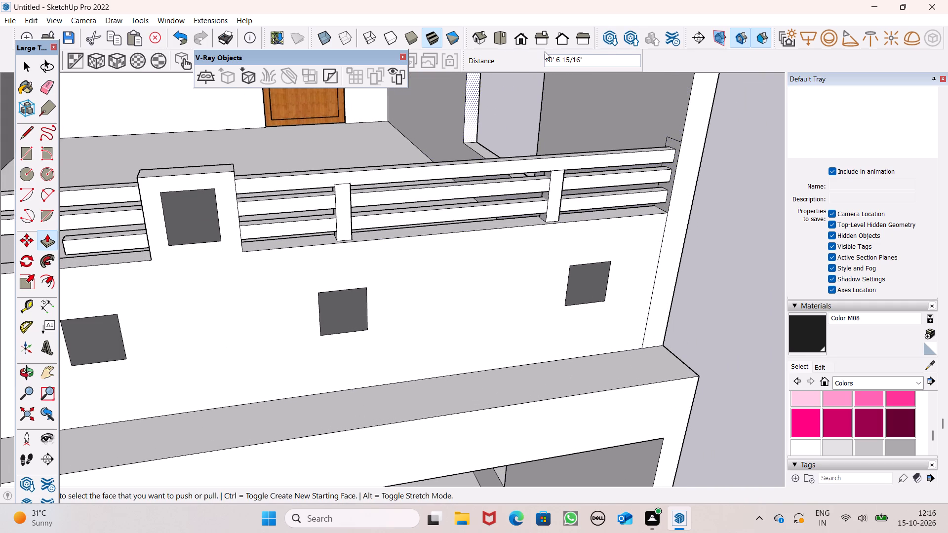
Extend the lowest rail's free end about 6' 3 1/16" along the parapet to the opposite side wall.
scroll(545, 51, down, 5)
scroll(496, 47, down, 6)
scroll(276, 145, up, 3)
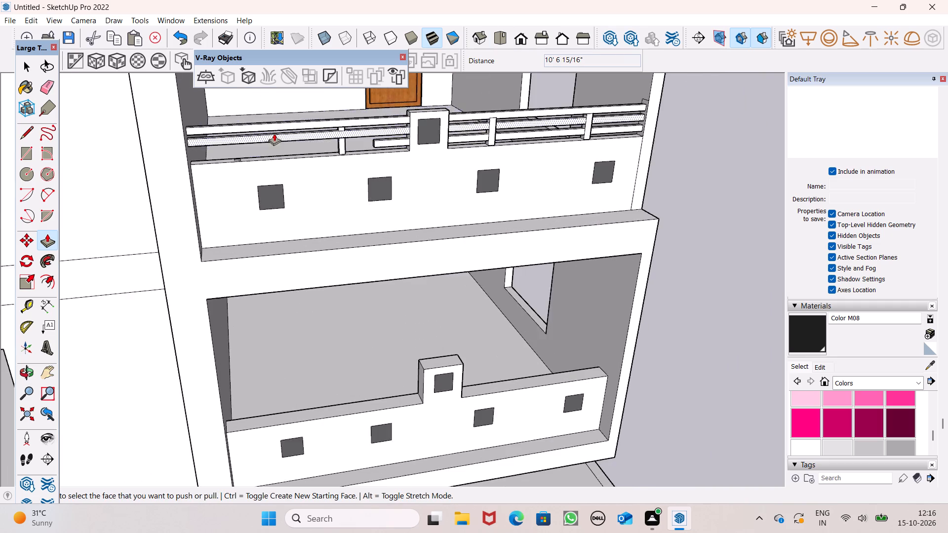
scroll(242, 146, down, 2)
middle_drag(233, 182, 267, 228)
scroll(238, 209, up, 12)
drag(603, 119, 484, 150)
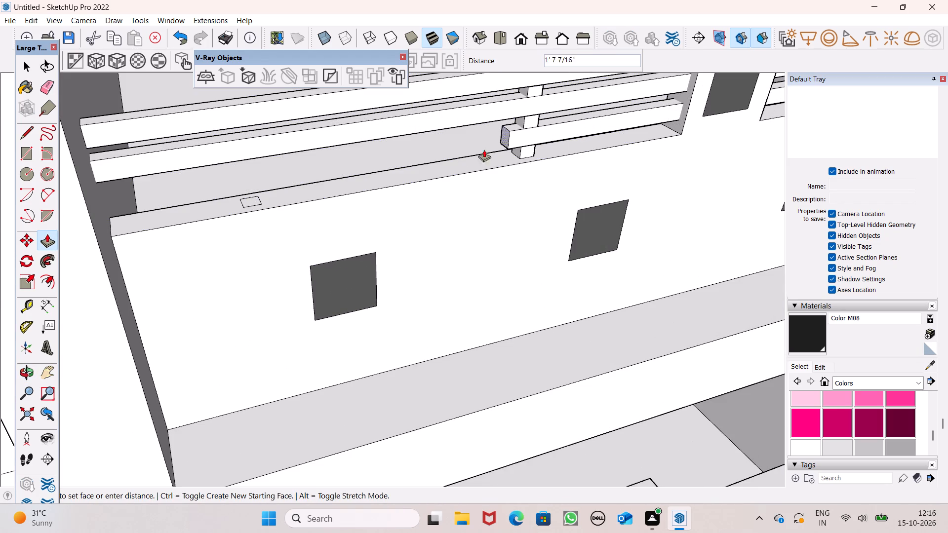
drag(484, 150, 93, 220)
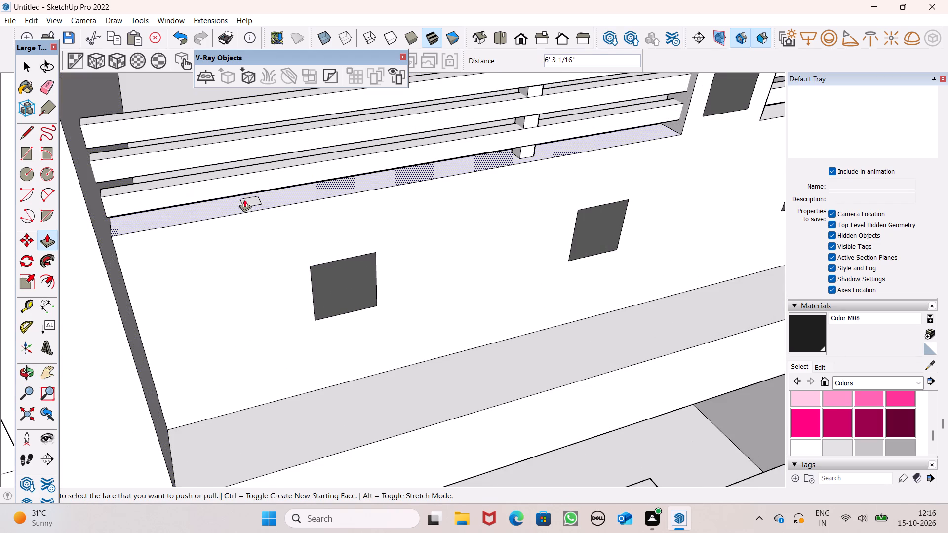
Pull the remaining post square near the parapet's far end up about 1' 5/8" to the top rail.
scroll(249, 203, down, 6)
scroll(252, 136, up, 5)
scroll(256, 281, down, 2)
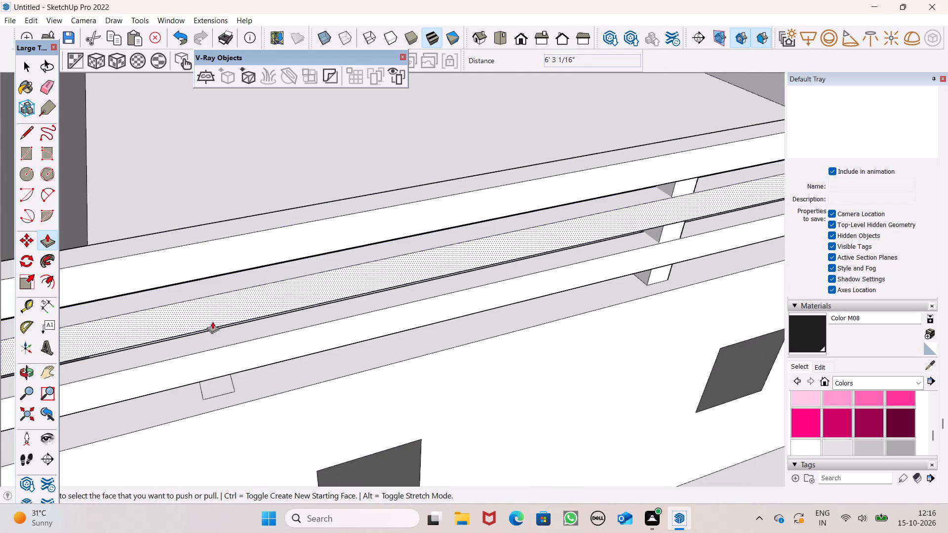
drag(228, 384, 224, 364)
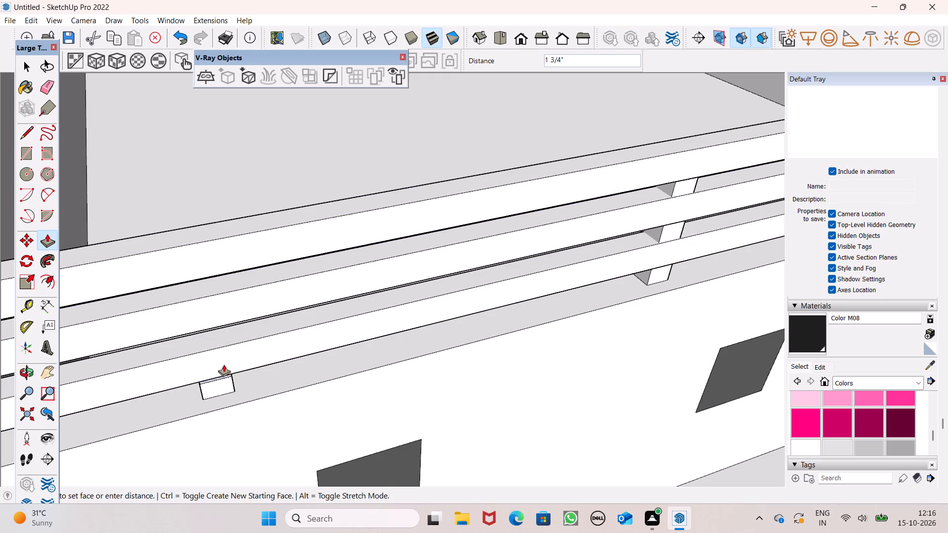
drag(224, 364, 207, 254)
scroll(200, 253, down, 7)
scroll(255, 248, down, 2)
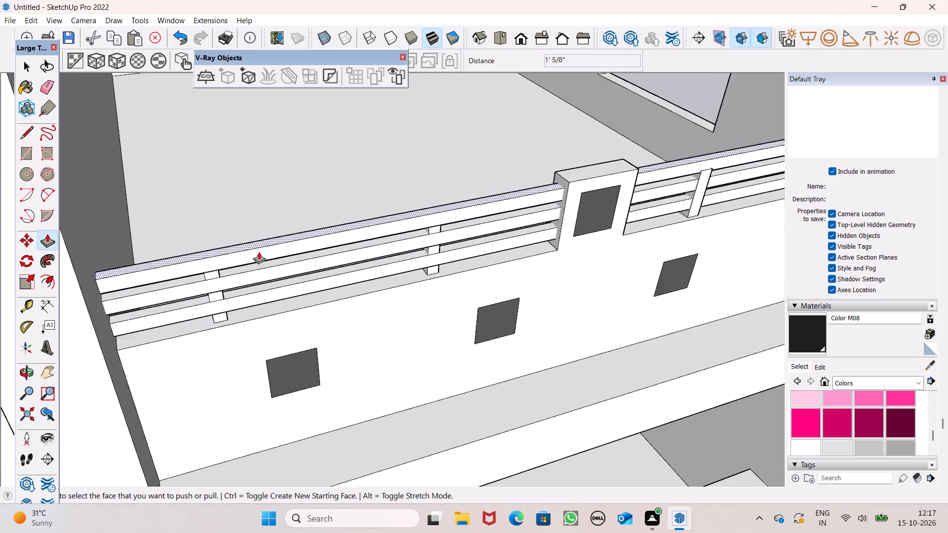
scroll(259, 252, down, 4)
middle_drag(293, 308, 278, 217)
scroll(274, 233, down, 2)
scroll(311, 192, down, 6)
scroll(340, 227, down, 2)
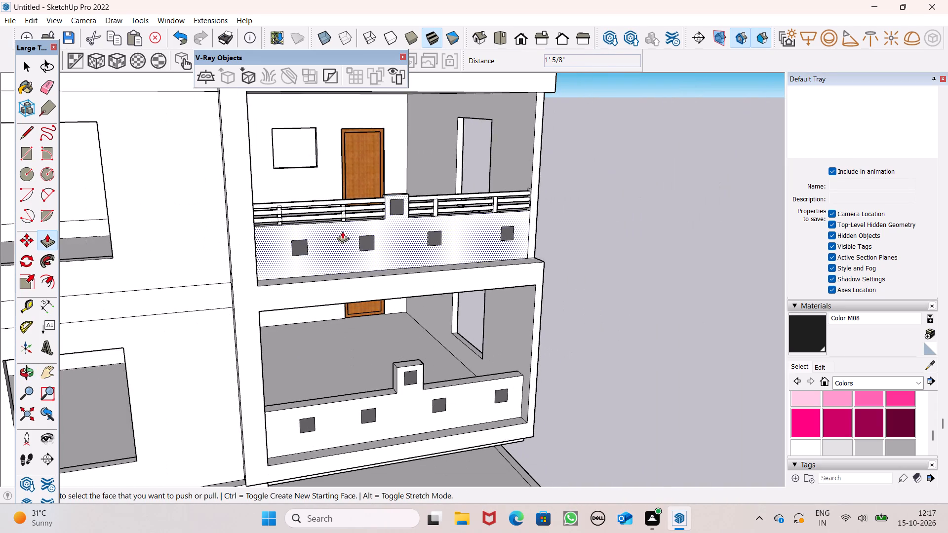
scroll(342, 231, down, 1)
middle_drag(396, 333, 385, 340)
key(space)
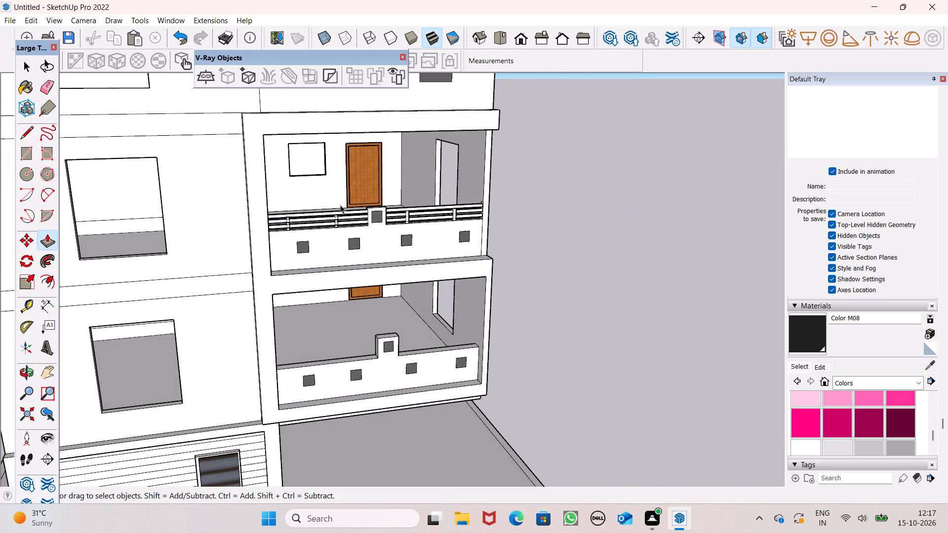
Project the lower central block's top height onto the side wall with a temporary line, leaving a 1' 8 1/2" vertical edge above the parapet.
click(27, 155)
middle_drag(244, 329, 256, 357)
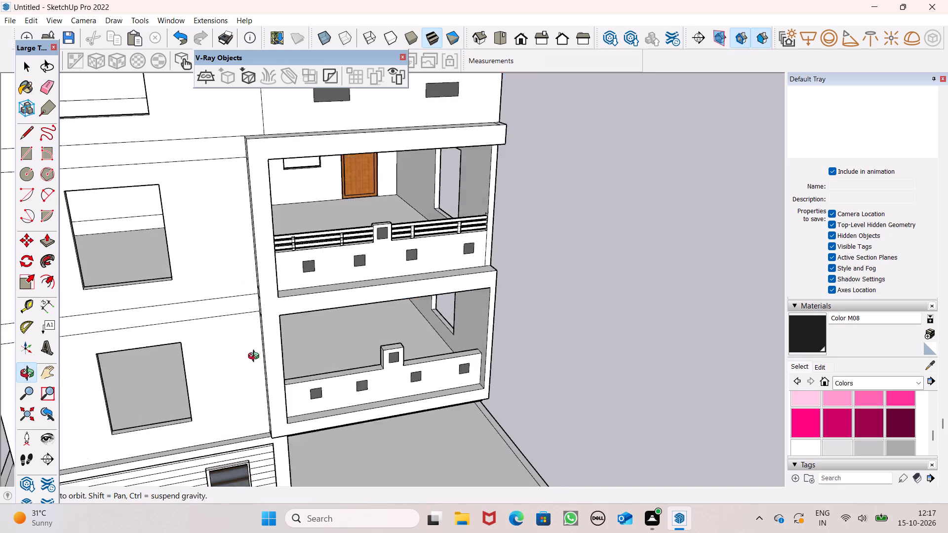
middle_drag(256, 357, 423, 376)
scroll(538, 346, up, 13)
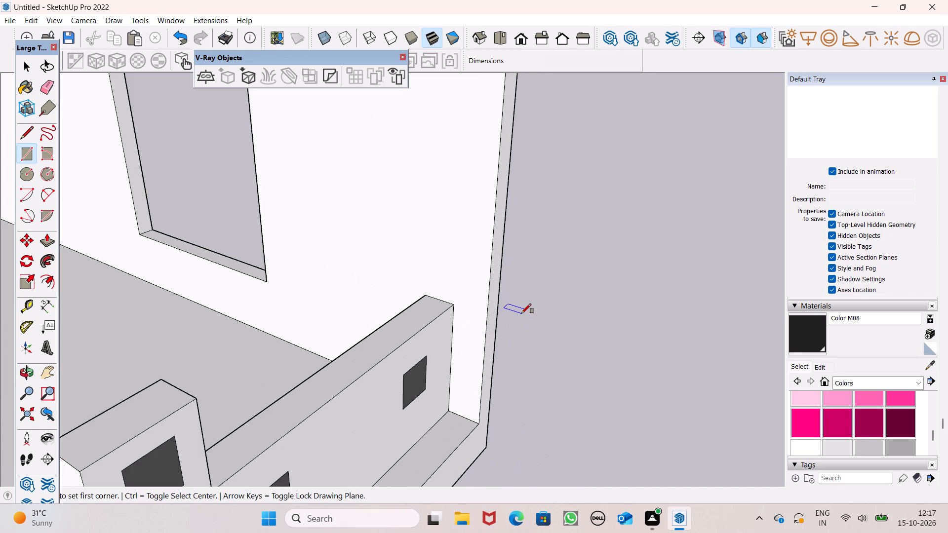
scroll(411, 291, down, 1)
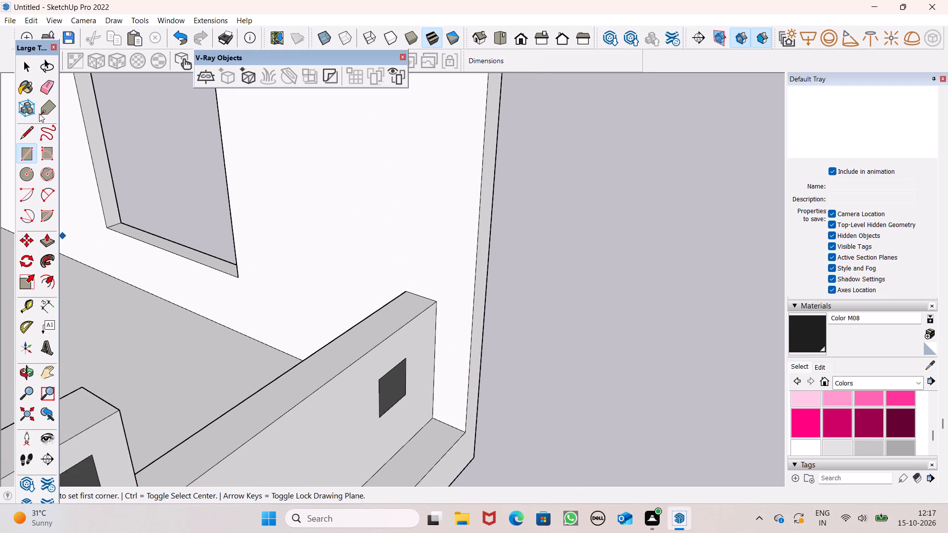
click(26, 132)
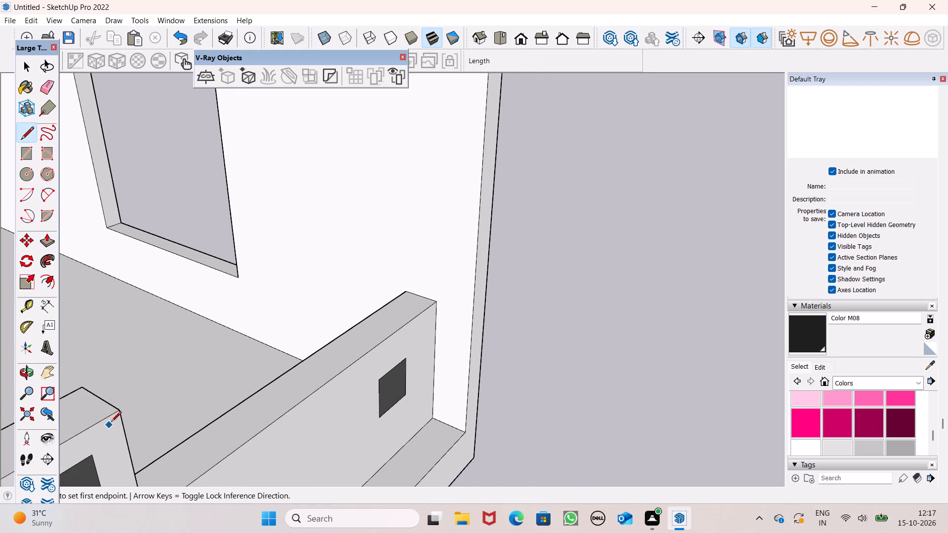
drag(119, 414, 128, 400)
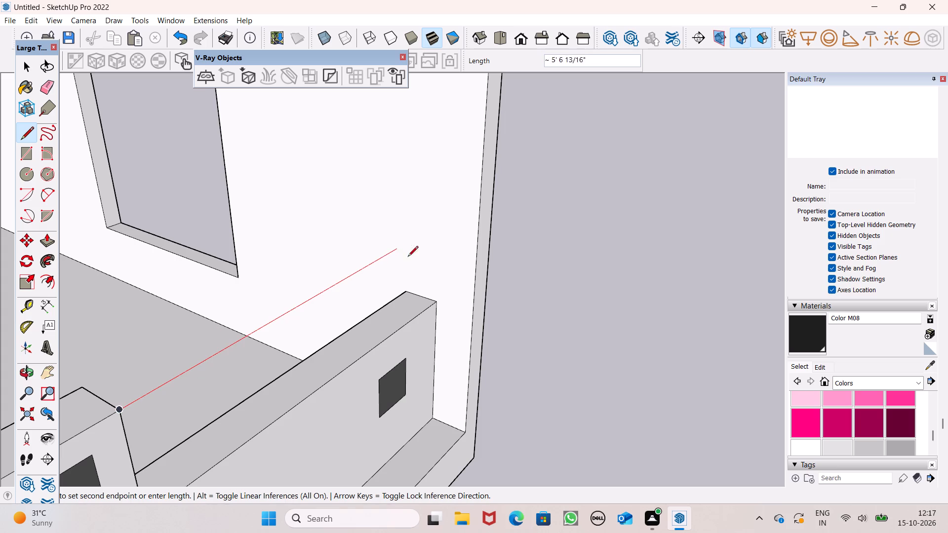
click(439, 225)
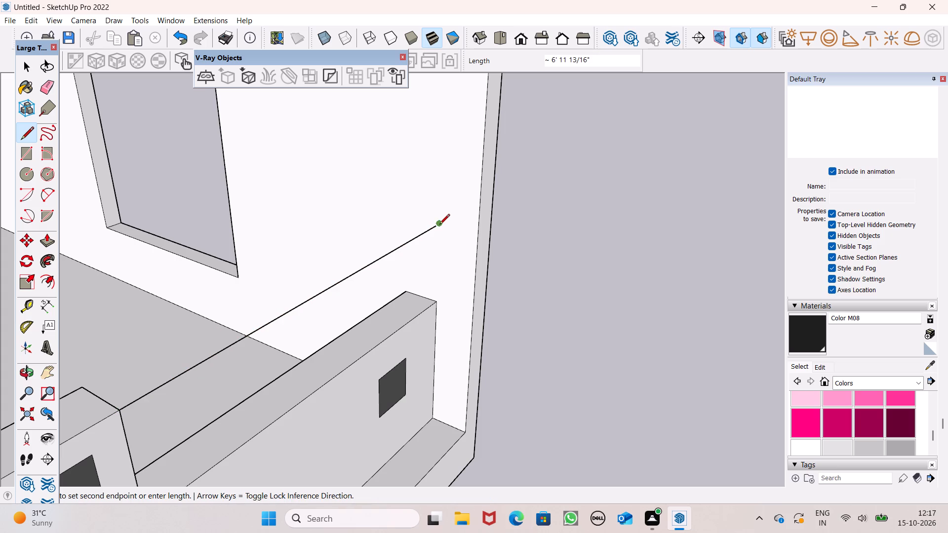
click(435, 301)
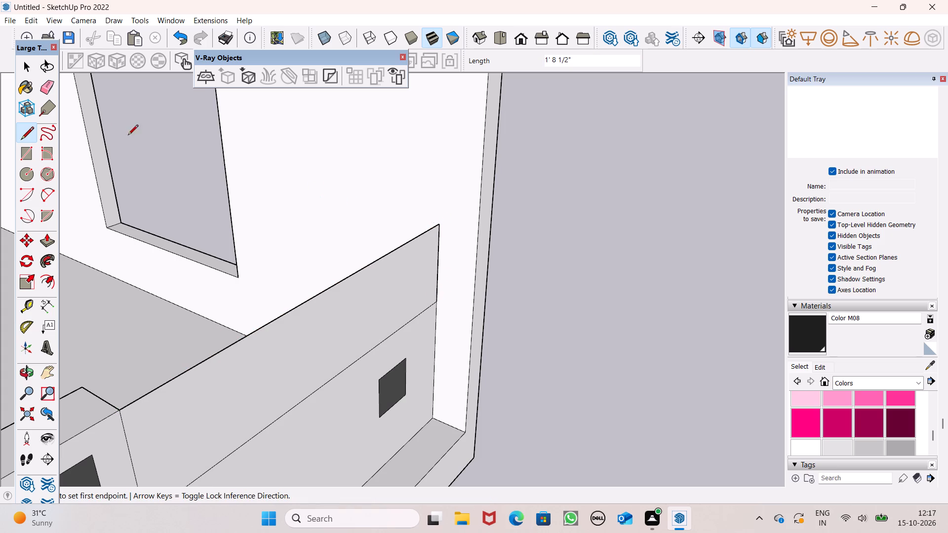
click(51, 83)
click(284, 315)
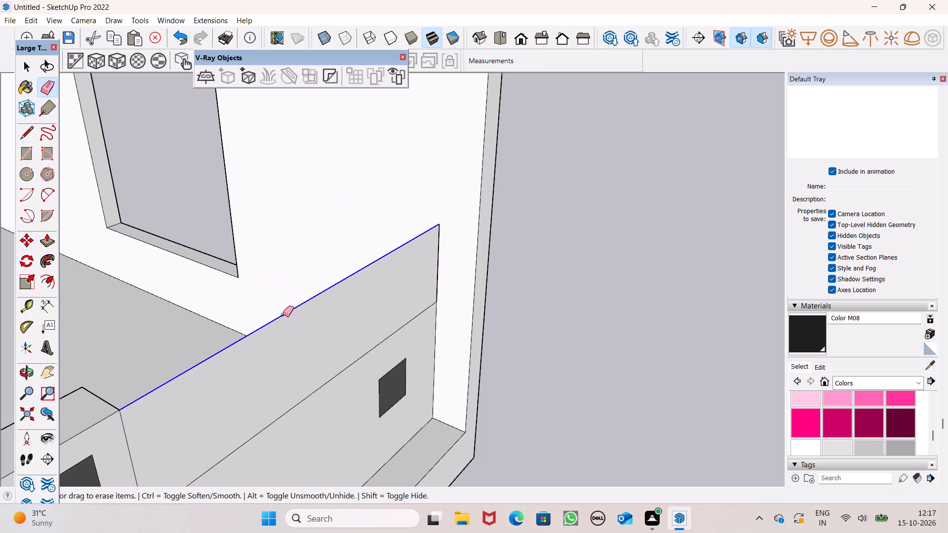
Complete the rectangular outline on the side wall above the lower parapet, matching the width of the parapet's top.
click(35, 129)
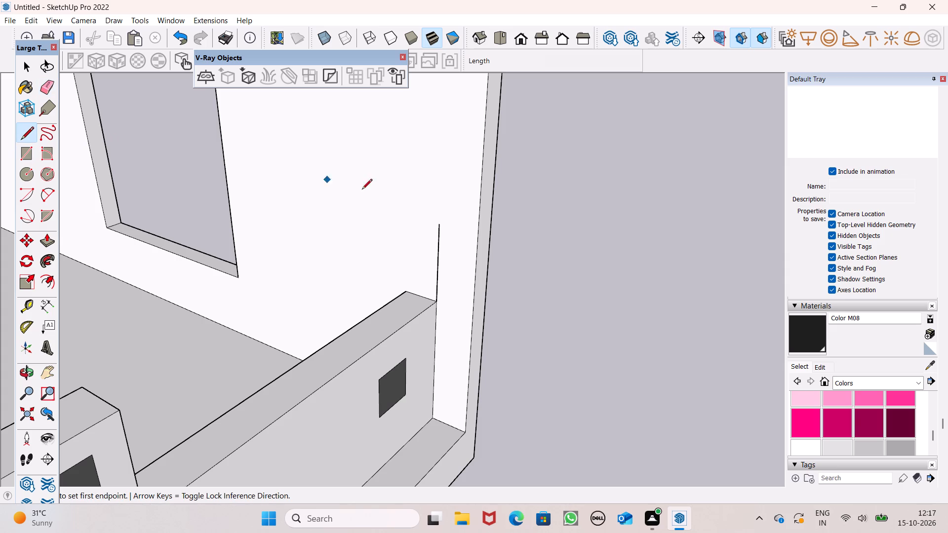
click(440, 224)
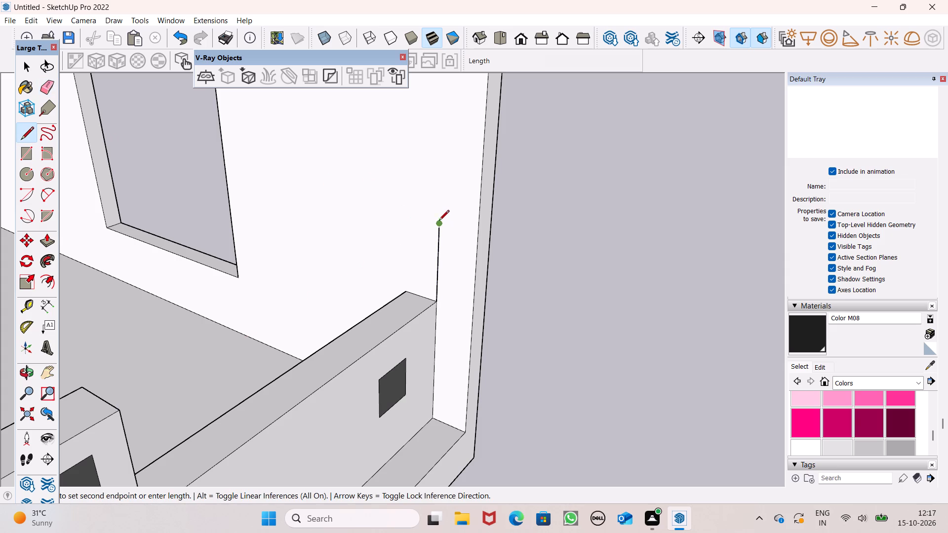
click(404, 220)
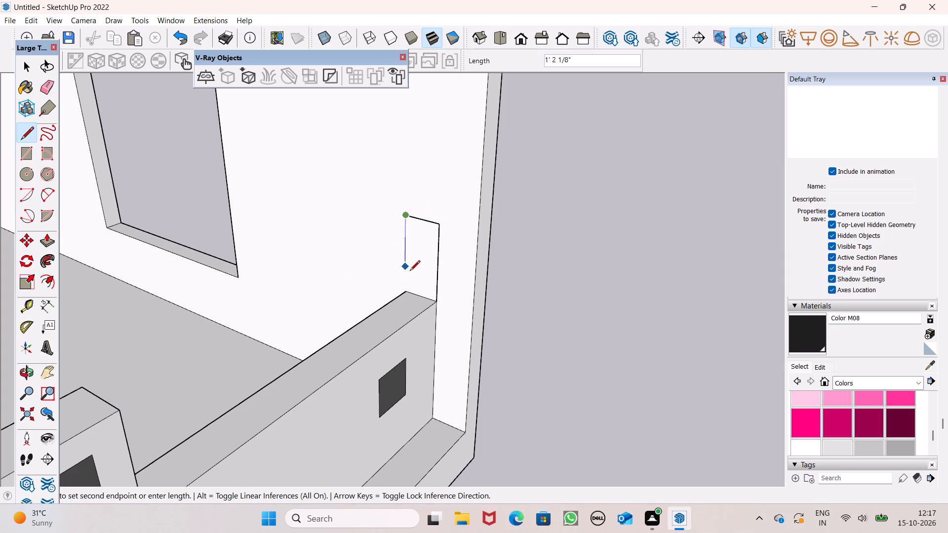
click(411, 291)
key(space)
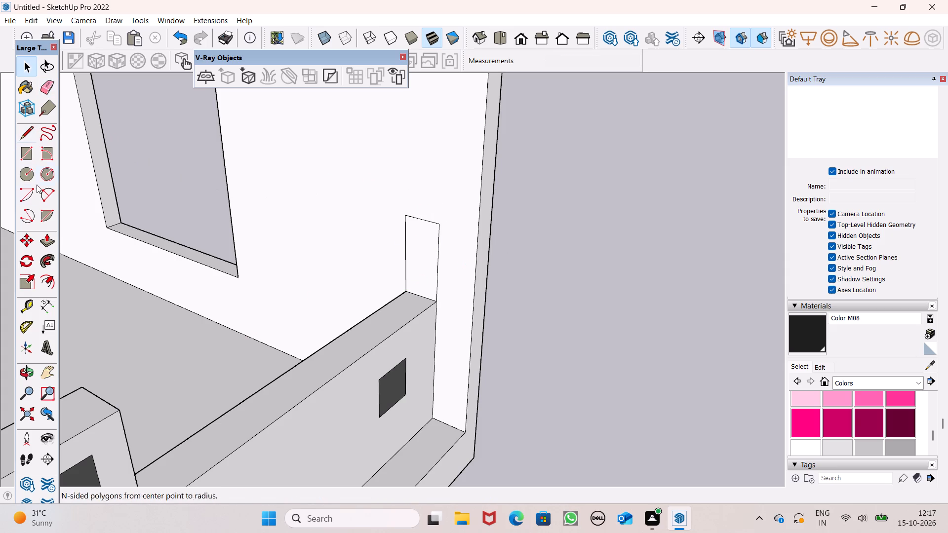
Draw a small square rail profile in the upper part of the outline on the lower balcony's side wall.
click(24, 152)
middle_drag(173, 265, 230, 260)
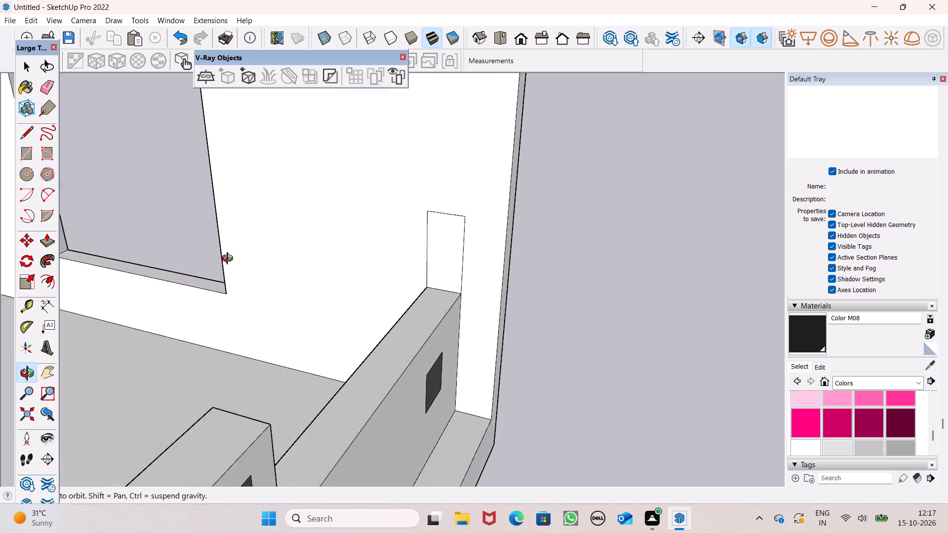
middle_drag(230, 260, 241, 248)
middle_click(241, 248)
middle_drag(241, 248, 241, 237)
scroll(241, 233, down, 2)
scroll(522, 285, up, 3)
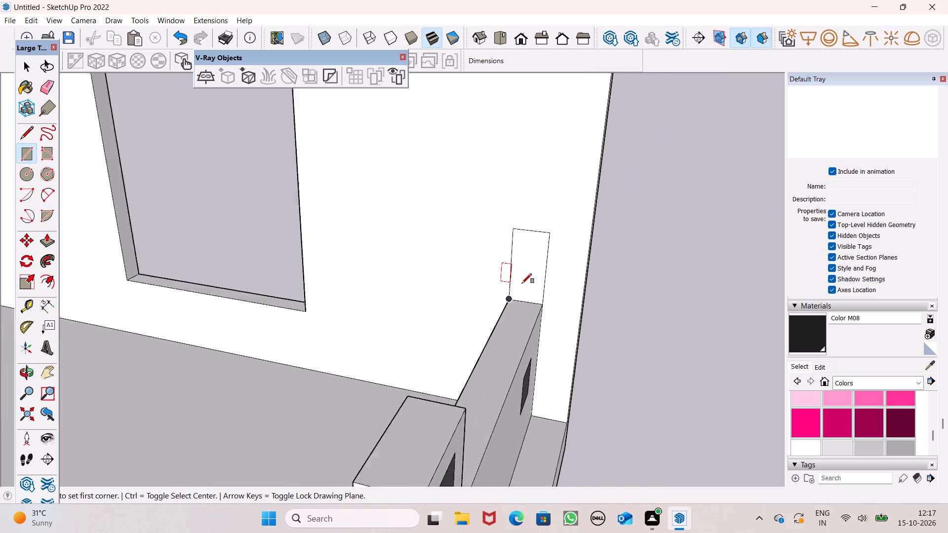
scroll(522, 283, up, 4)
scroll(573, 232, up, 3)
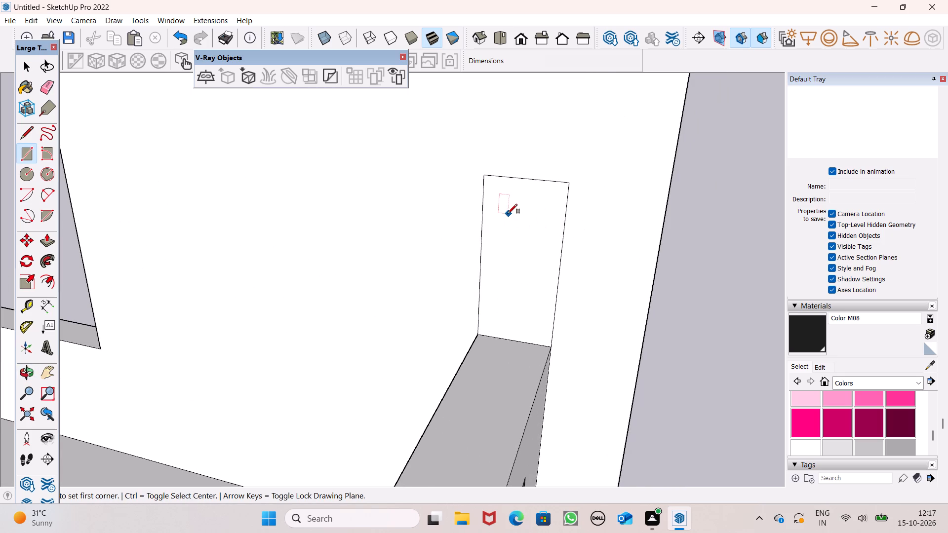
click(506, 200)
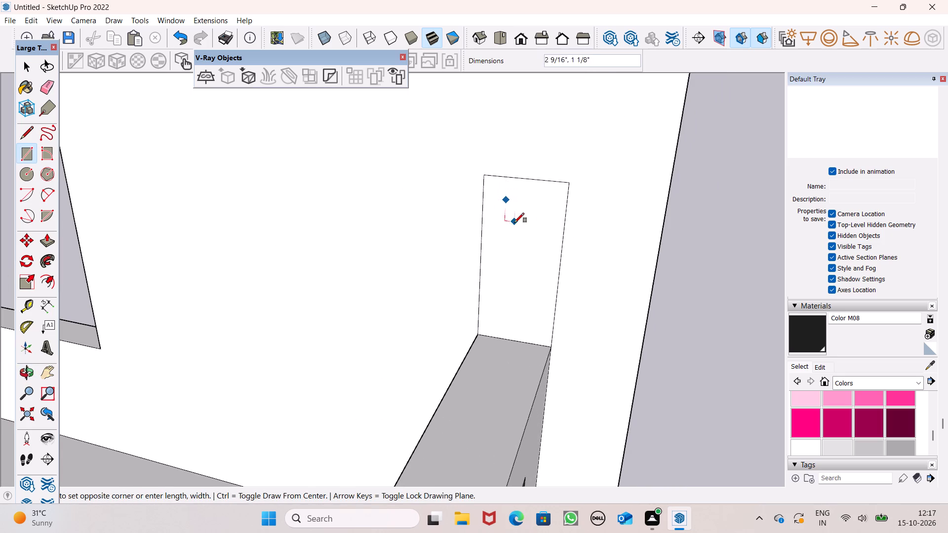
click(534, 230)
key(space)
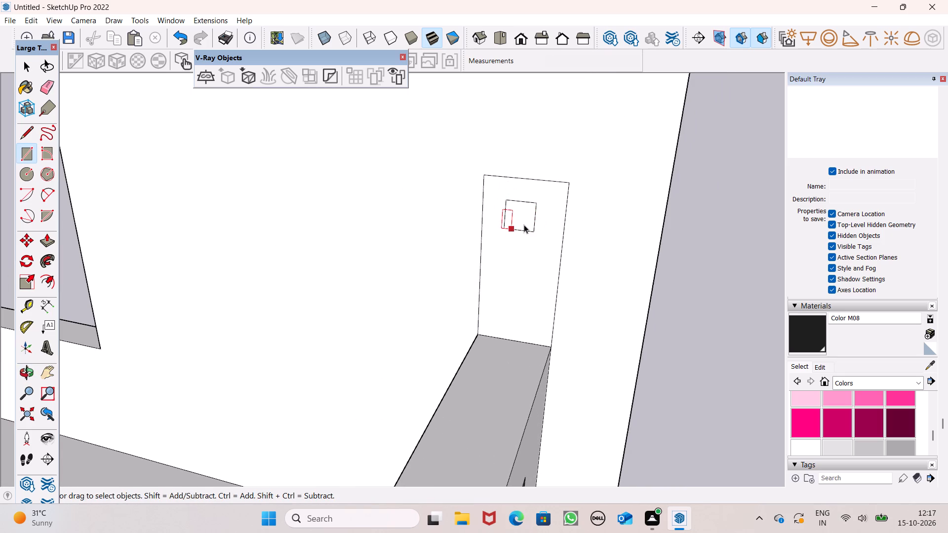
Copy the rail profile straight down twice at about 6" spacing to make a column of three squares.
double_click(524, 225)
key(m)
key(Return)
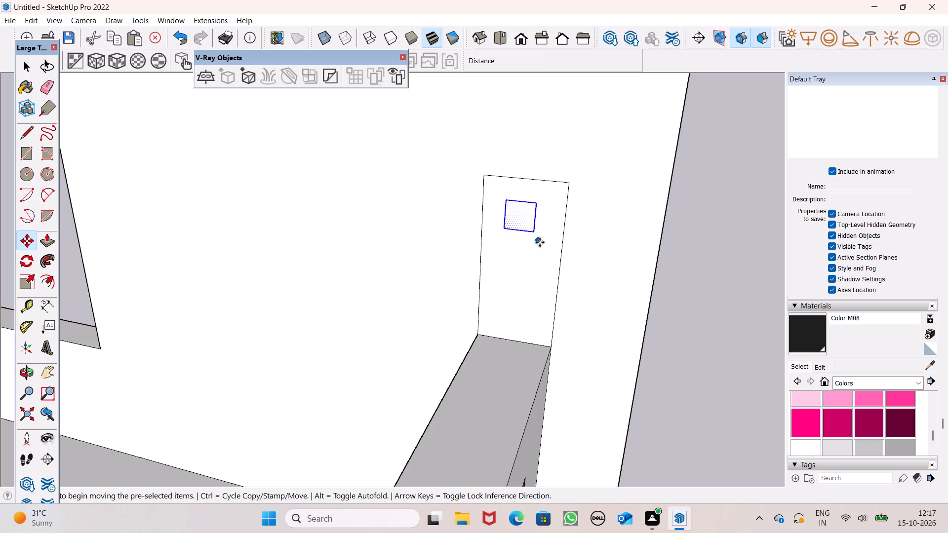
drag(535, 235, 532, 281)
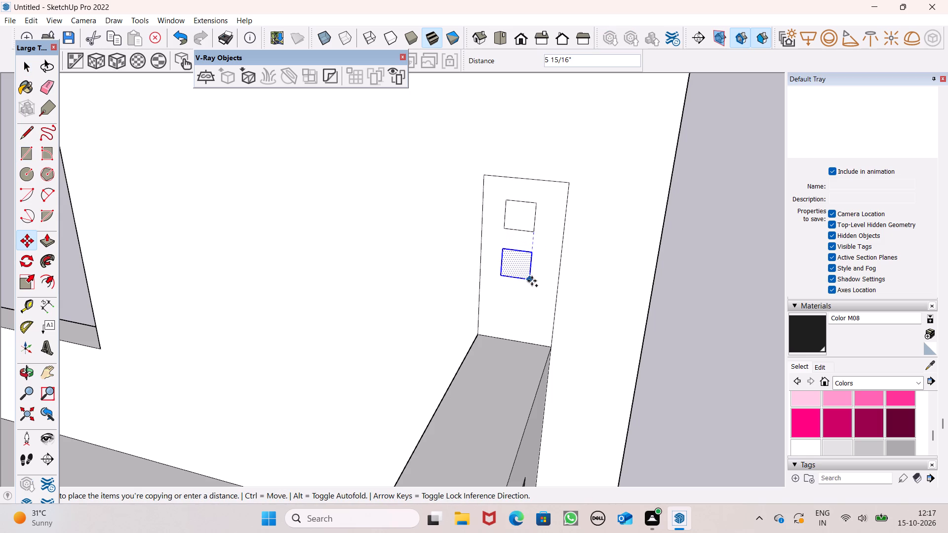
drag(532, 281, 537, 279)
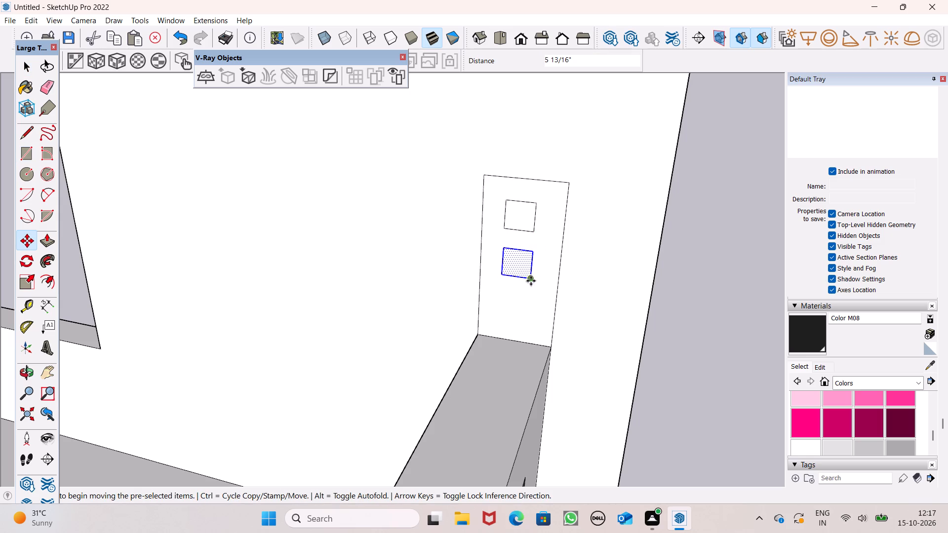
drag(531, 281, 530, 325)
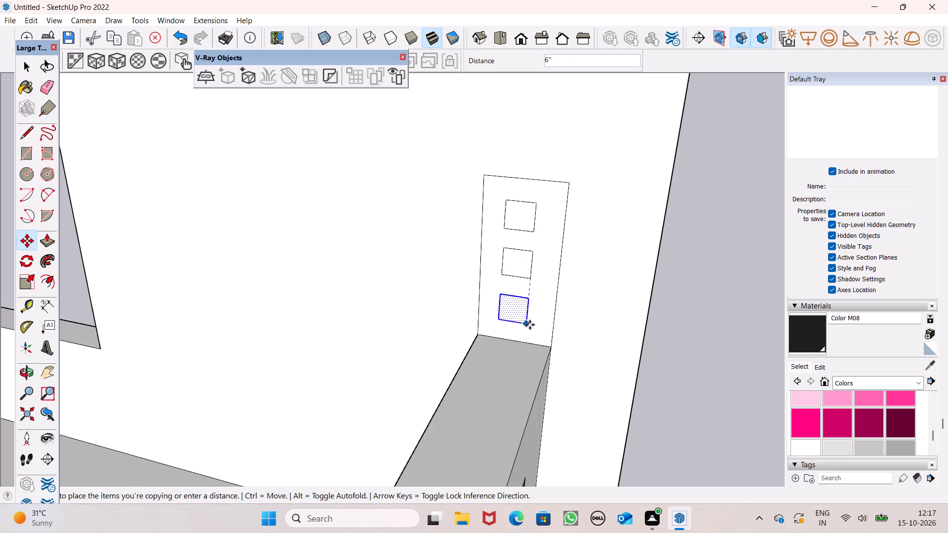
drag(530, 325, 531, 324)
key(space)
scroll(450, 230, down, 5)
scroll(422, 262, down, 5)
scroll(396, 247, up, 1)
scroll(396, 247, down, 4)
drag(663, 307, 658, 305)
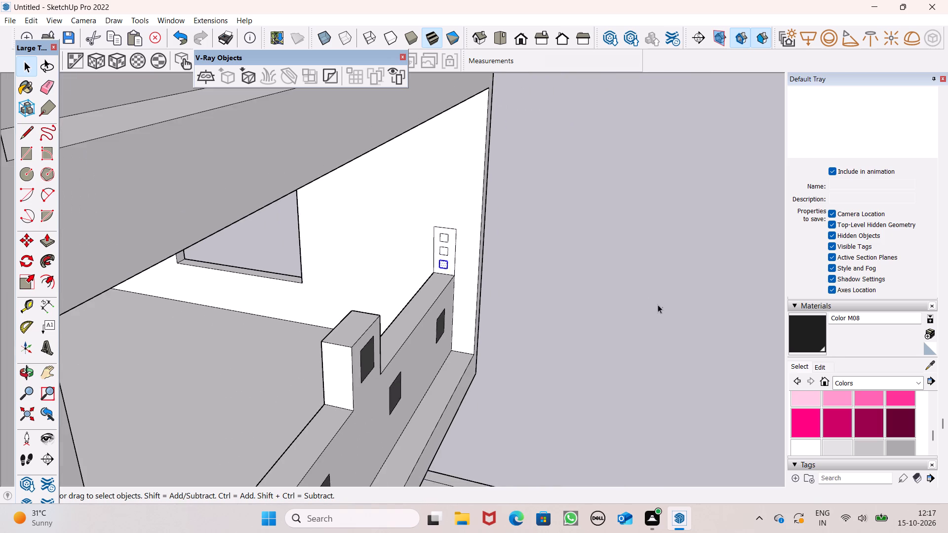
drag(658, 305, 656, 303)
Draw a small post square on top of the lower parapet near the side wall with the rail profiles.
middle_drag(528, 316, 304, 372)
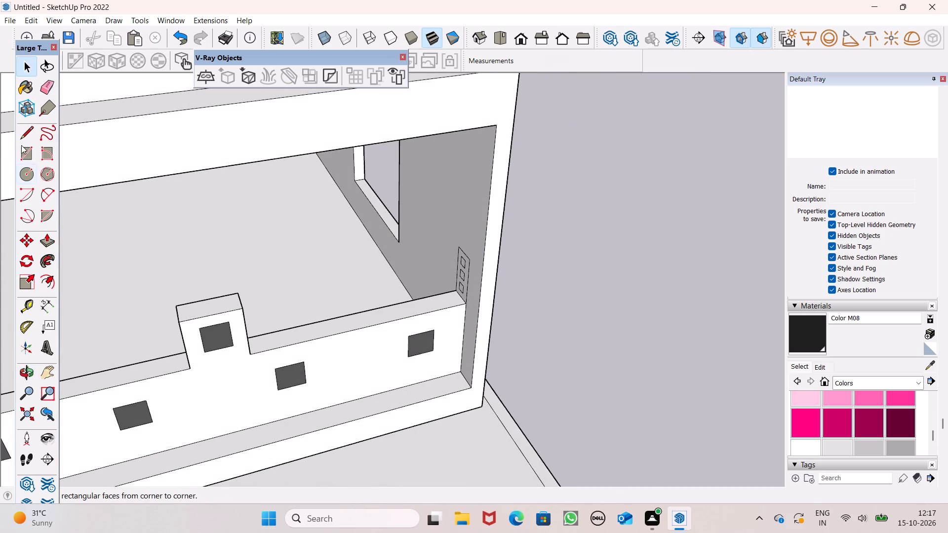
click(21, 145)
middle_drag(276, 350, 205, 395)
scroll(289, 354, up, 6)
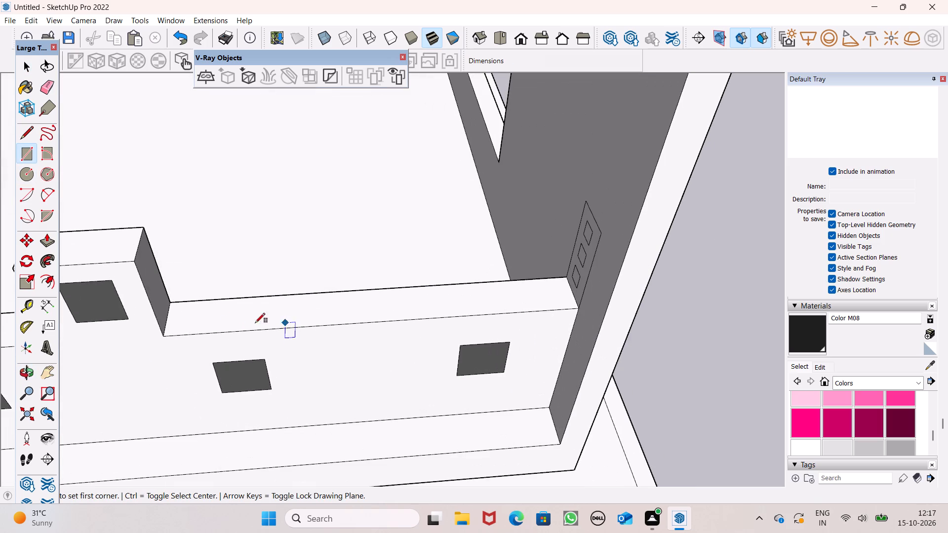
click(473, 292)
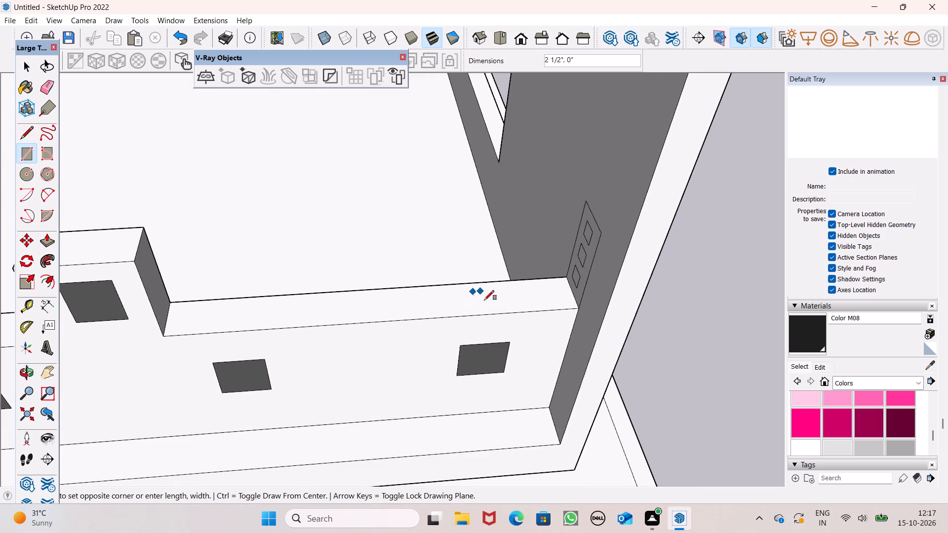
click(492, 305)
key(space)
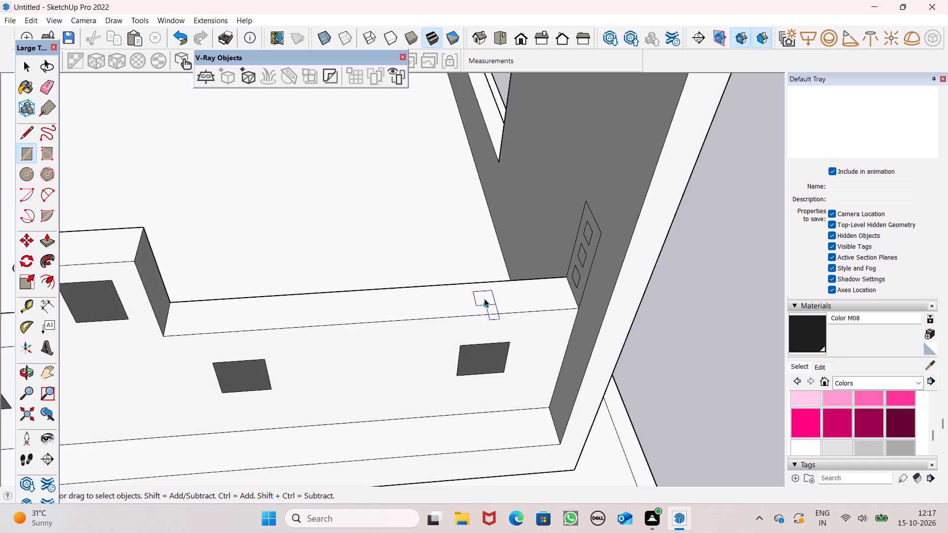
Copy the post square about 4' 5/16" along the parapet top, placing it near the central block.
double_click(484, 299)
key(m)
key(Return)
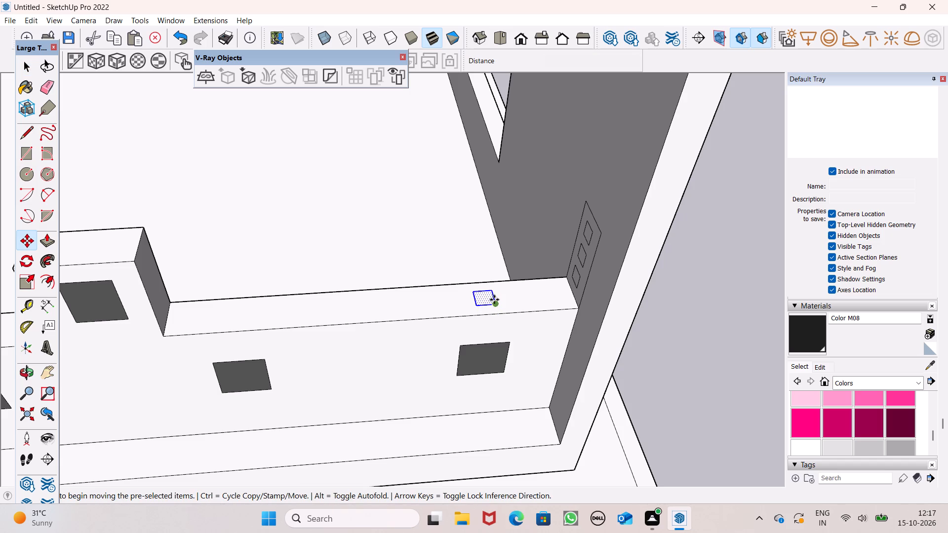
drag(499, 305, 343, 309)
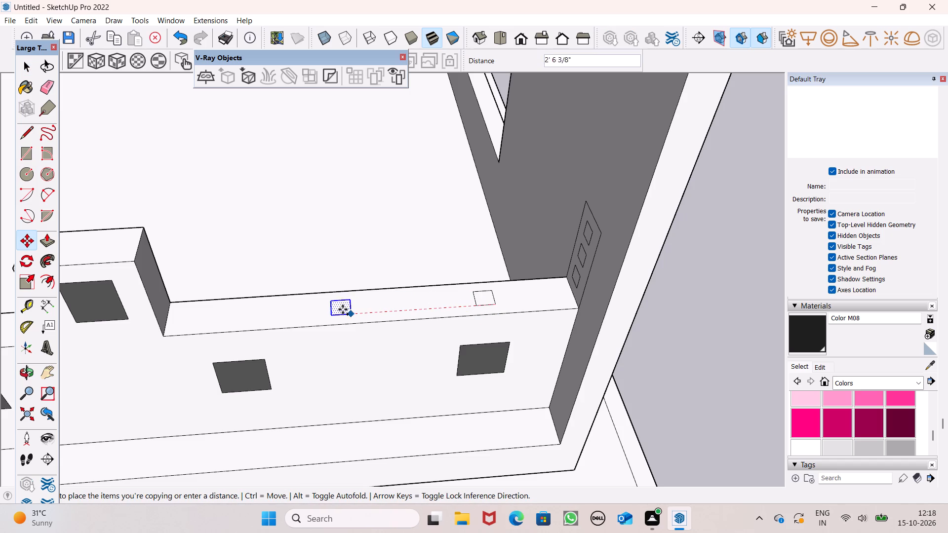
drag(343, 309, 259, 315)
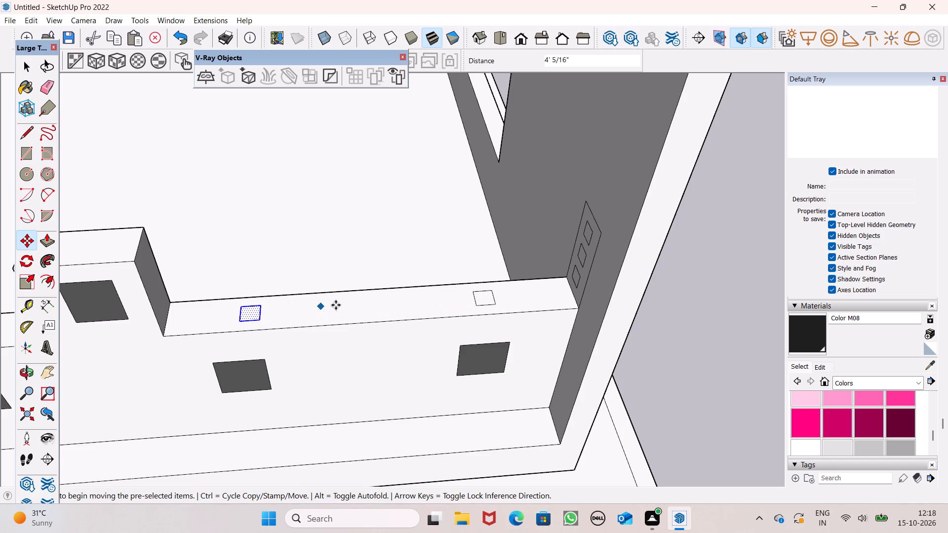
key(space)
click(679, 371)
Copy the post square beside the central block about 4' 10 1/8" along the parapet to the block's other side.
scroll(593, 287, down, 5)
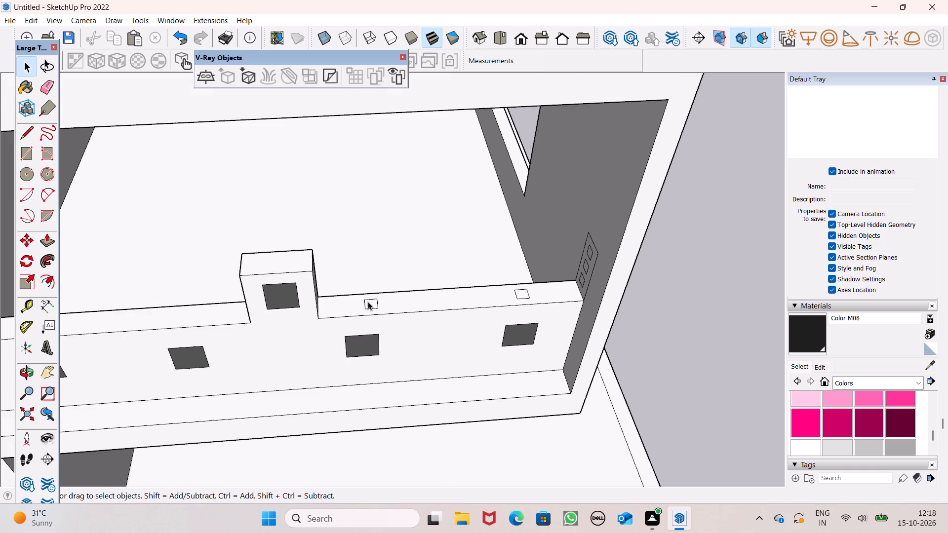
scroll(367, 301, down, 4)
scroll(373, 304, up, 3)
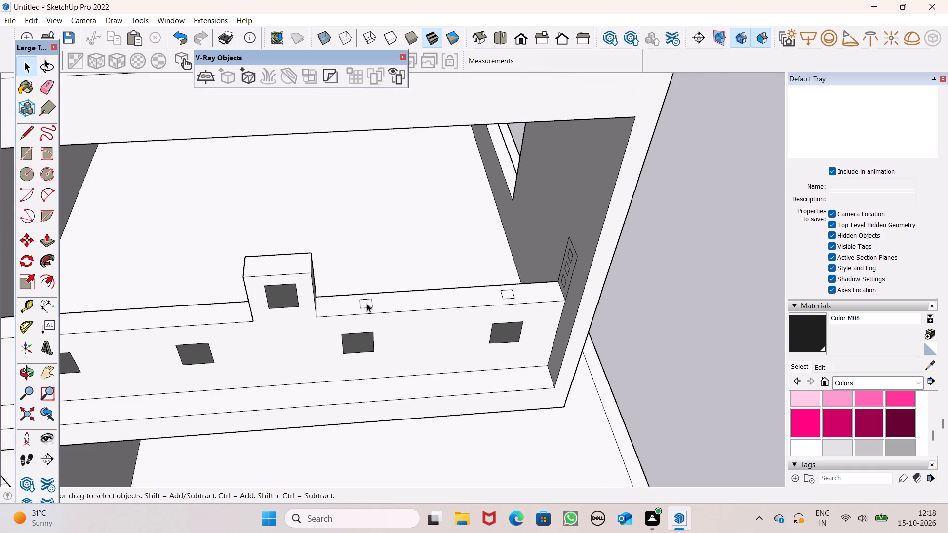
double_click(366, 303)
key(m)
key(Return)
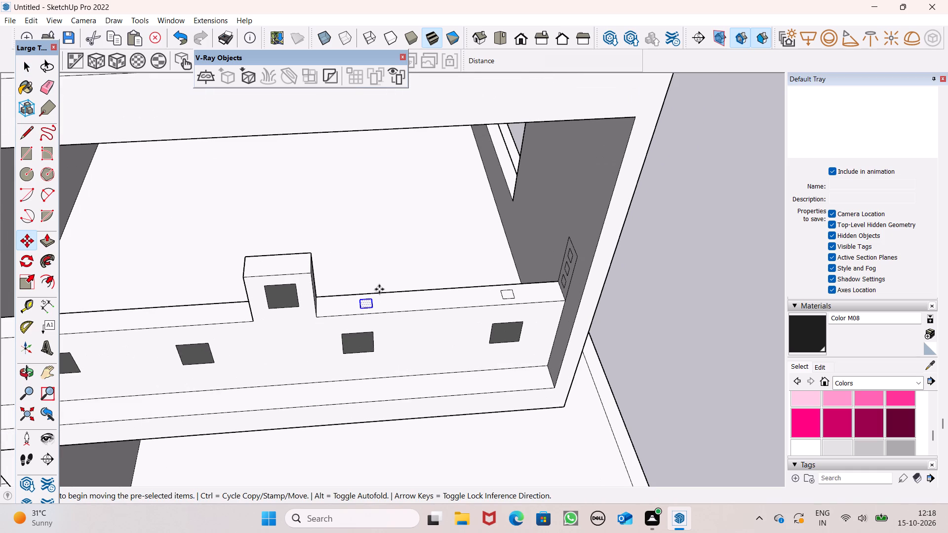
scroll(411, 281, down, 3)
drag(382, 300, 381, 302)
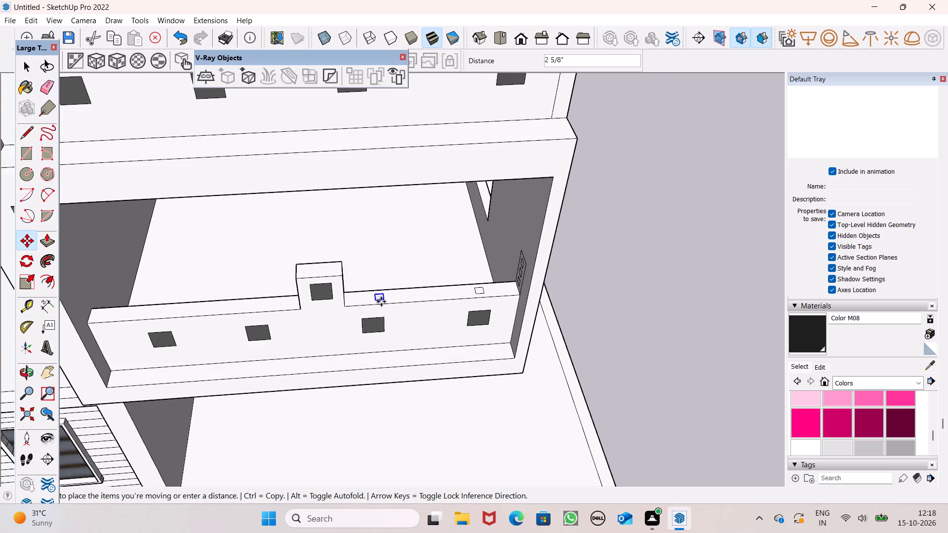
drag(381, 302, 263, 305)
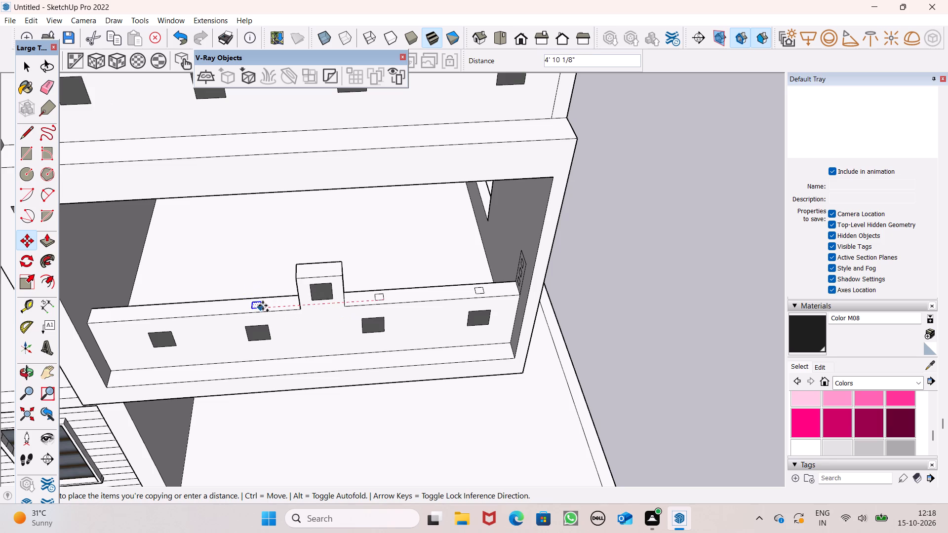
drag(263, 305, 264, 305)
scroll(373, 273, down, 4)
scroll(195, 294, up, 6)
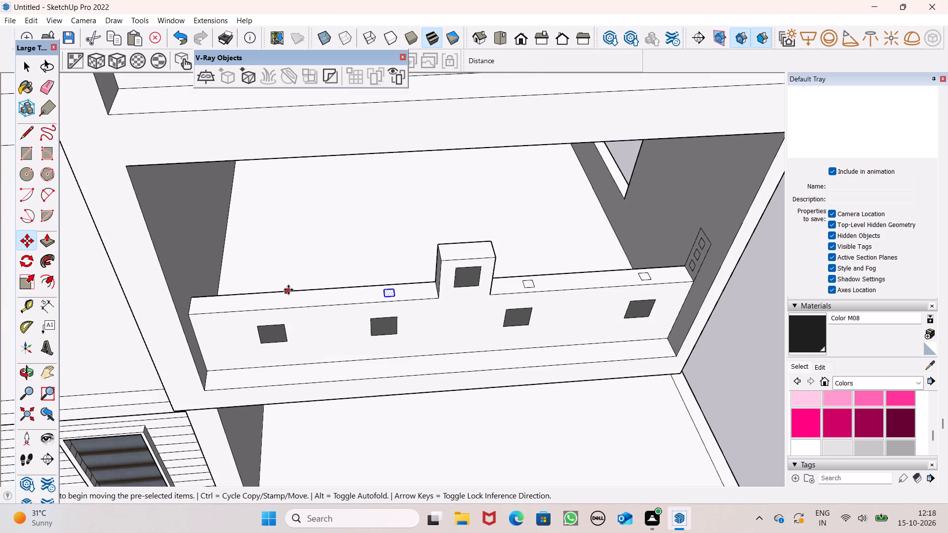
Copy the post square beside the central block about 4' 5" along the parapet toward the wall opposite the rail profiles.
scroll(288, 290, up, 5)
scroll(348, 273, down, 3)
middle_drag(343, 297, 348, 329)
scroll(255, 314, up, 2)
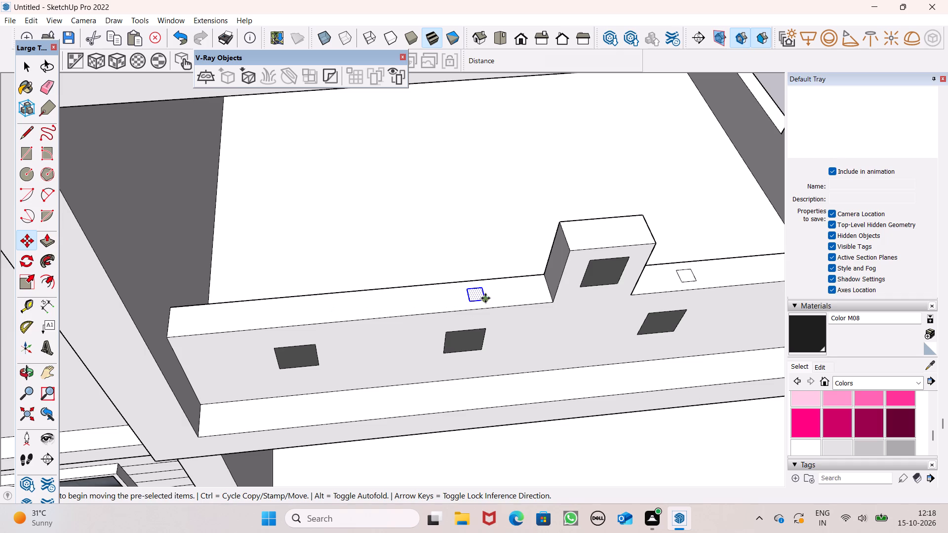
drag(485, 298, 279, 315)
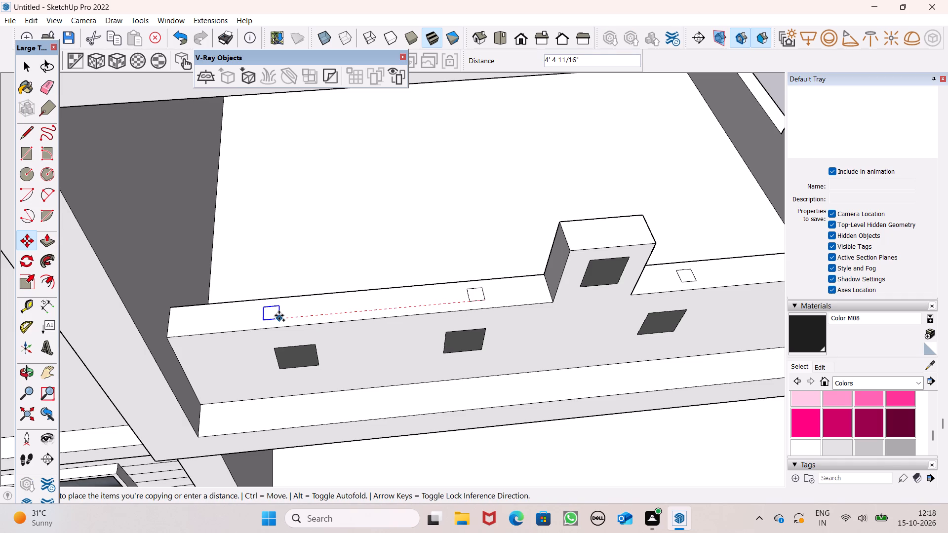
drag(279, 315, 277, 315)
scroll(245, 299, down, 6)
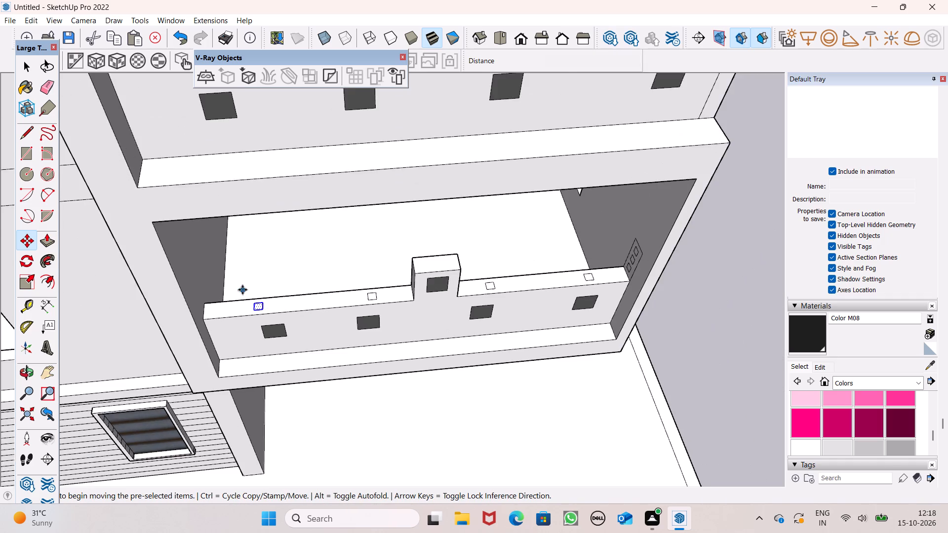
scroll(242, 291, down, 4)
key(space)
click(626, 325)
scroll(593, 253, down, 2)
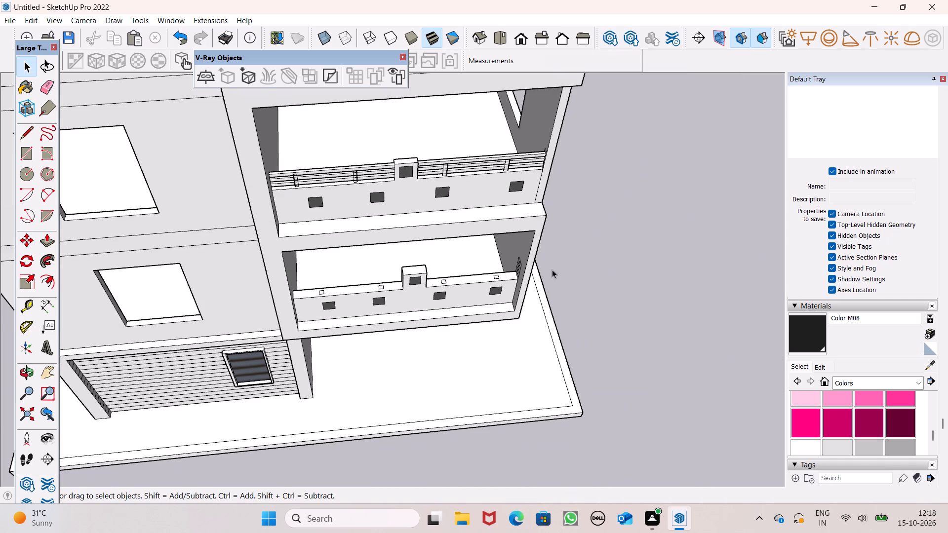
Push/Pull the top rail profile about 9' 8 9/16" out from the side wall, past the central block.
middle_drag(552, 269, 567, 268)
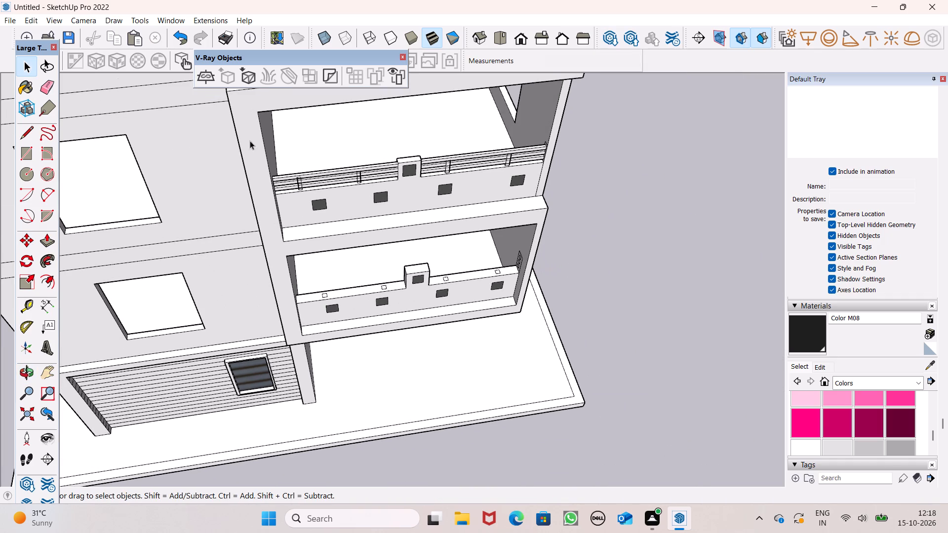
click(48, 244)
middle_drag(236, 288, 284, 252)
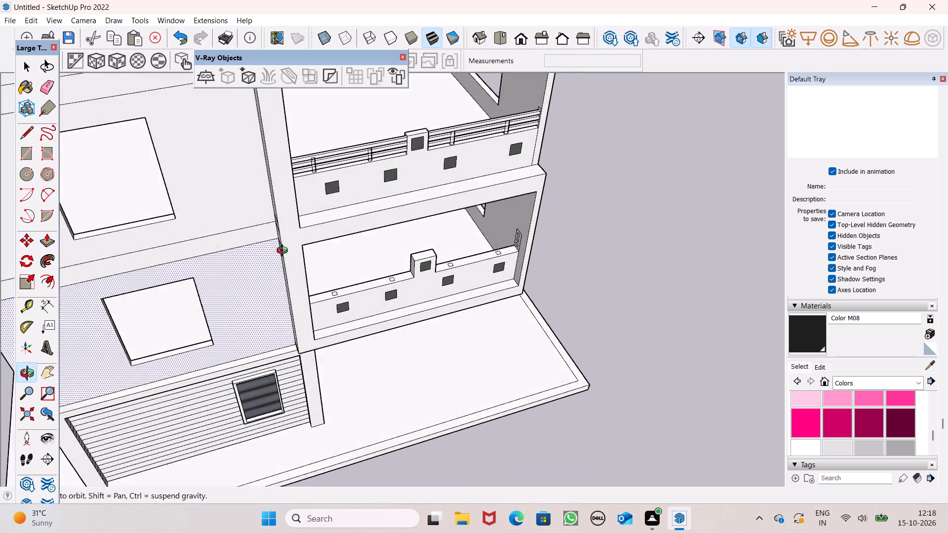
middle_drag(284, 252, 305, 246)
scroll(363, 250, up, 1)
scroll(503, 241, up, 11)
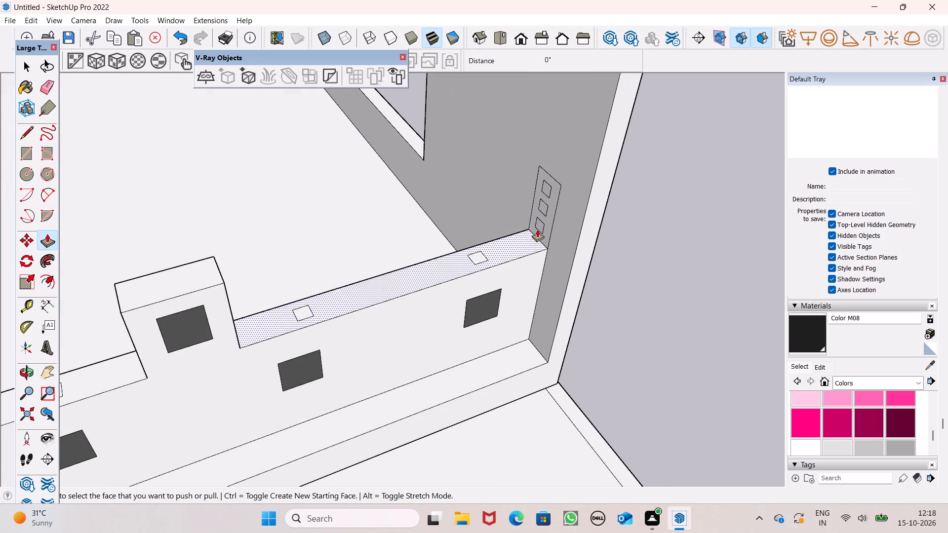
drag(544, 190, 235, 283)
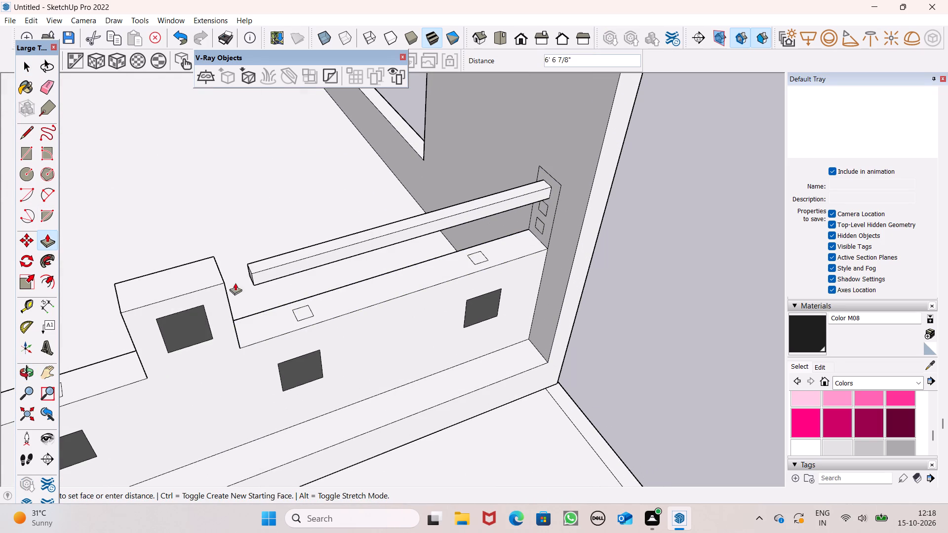
drag(235, 283, 63, 332)
scroll(423, 179, down, 5)
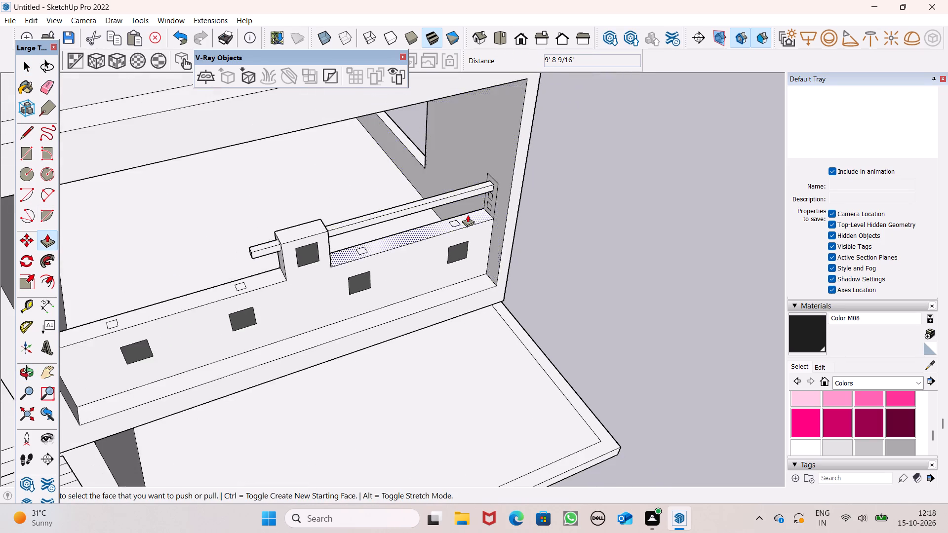
Push/Pull the middle rail profile about 12' 1 11/16" and the bottom one about 13' 7 5/16" along the parapet.
scroll(466, 215, up, 6)
scroll(570, 154, down, 6)
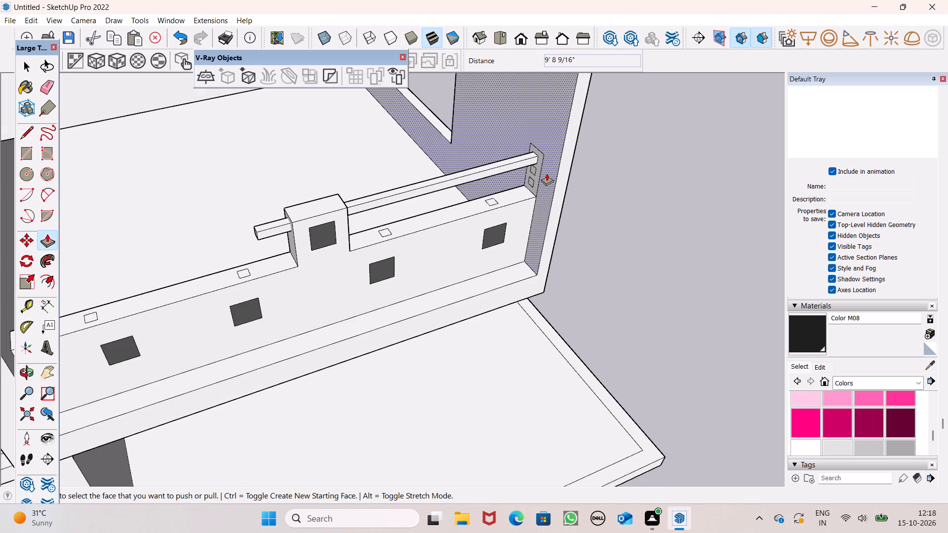
drag(532, 170, 305, 262)
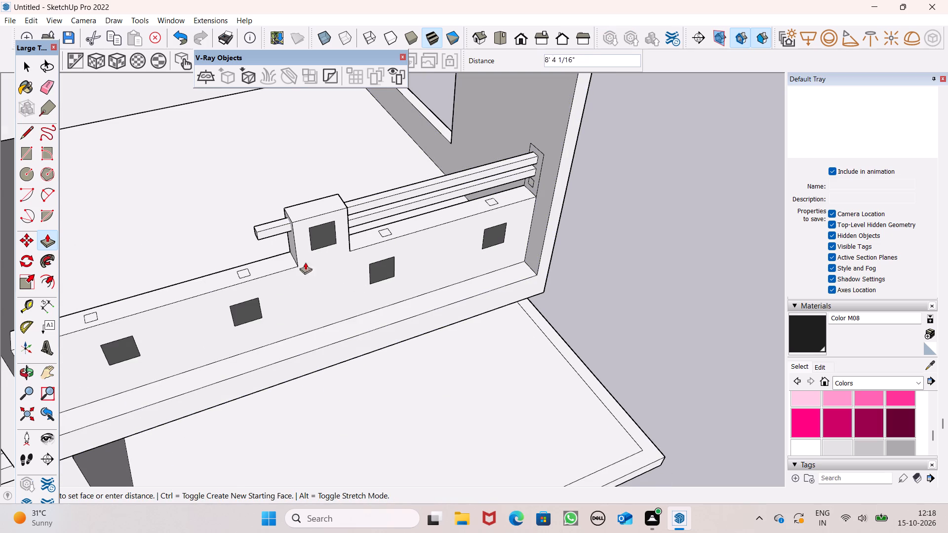
drag(305, 262, 183, 289)
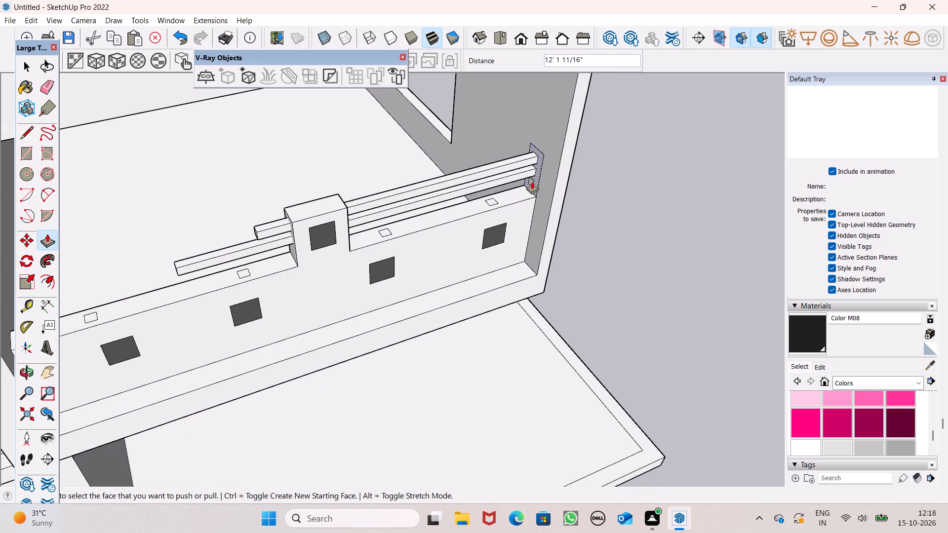
drag(532, 182, 158, 331)
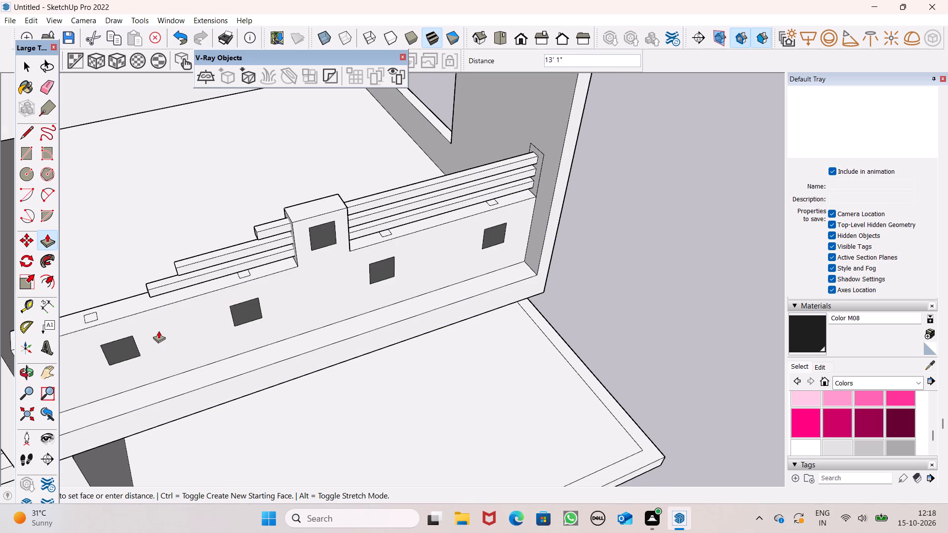
drag(158, 331, 140, 333)
scroll(346, 108, down, 7)
scroll(285, 147, up, 7)
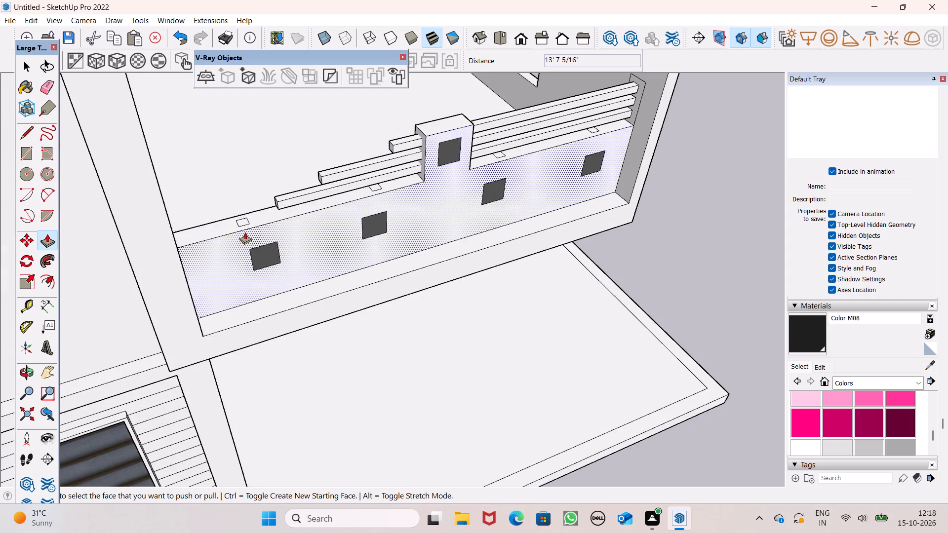
Extend the ends of the bottom, middle and top rails to the opposite side wall, the middle by about 4' 8 15/16", the top 7' 1 15/16".
middle_drag(222, 243, 158, 242)
scroll(236, 193, up, 3)
middle_drag(290, 186, 360, 188)
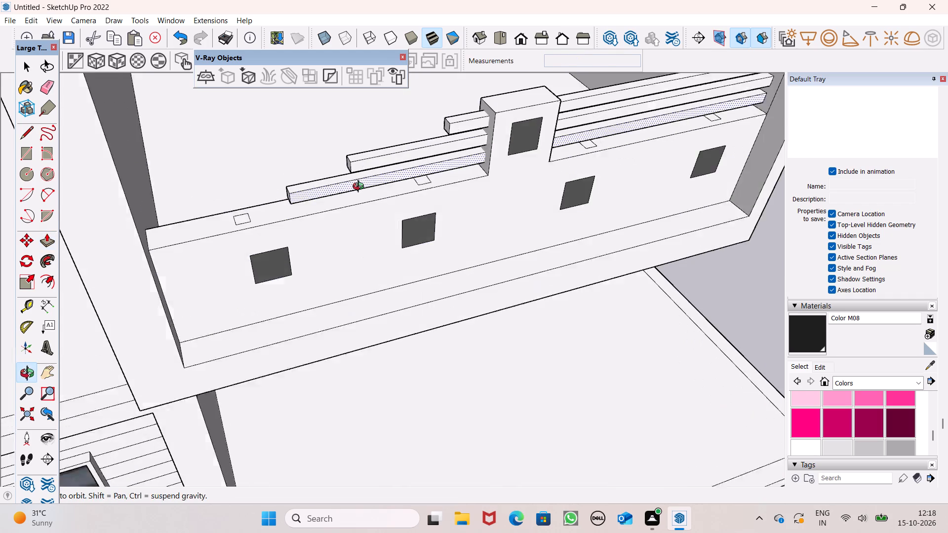
middle_drag(360, 188, 363, 188)
drag(293, 202, 158, 250)
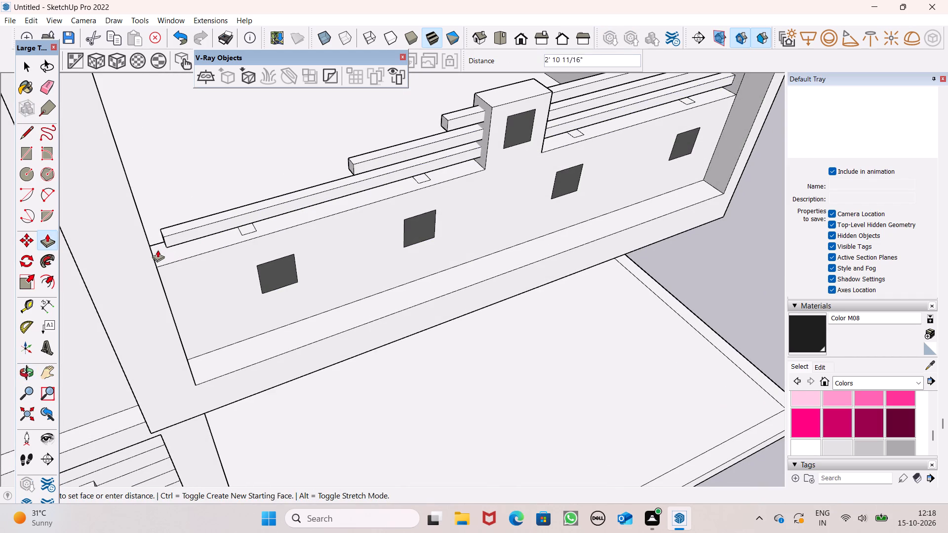
drag(158, 250, 150, 249)
drag(351, 167, 289, 190)
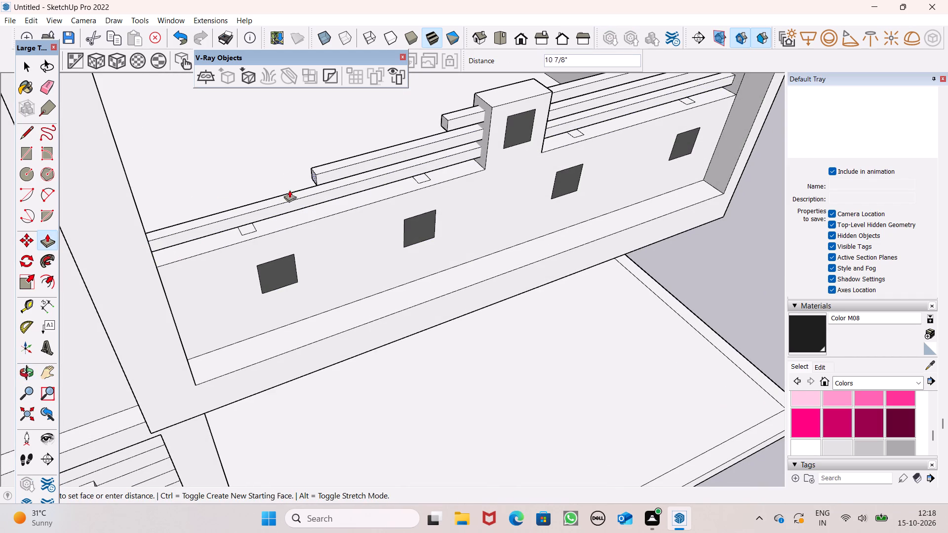
drag(289, 190, 138, 224)
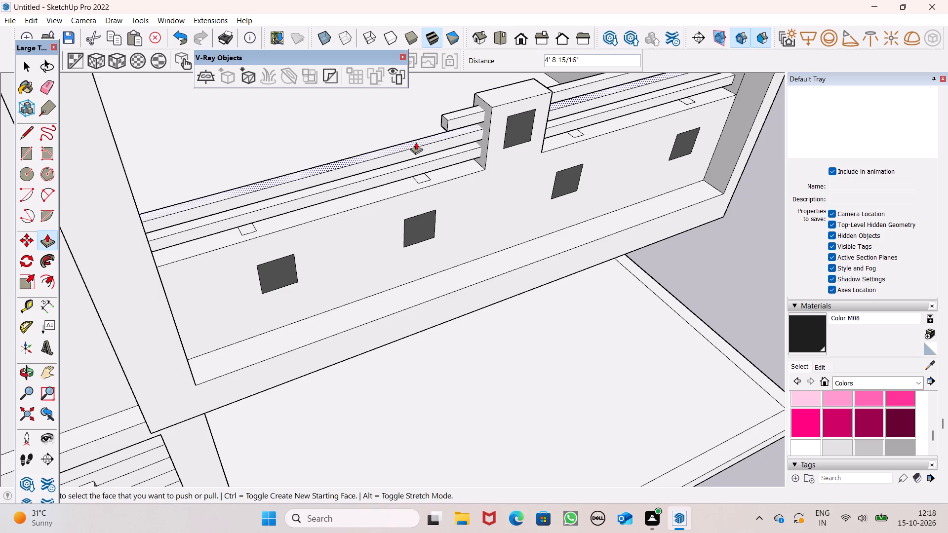
drag(443, 122, 357, 154)
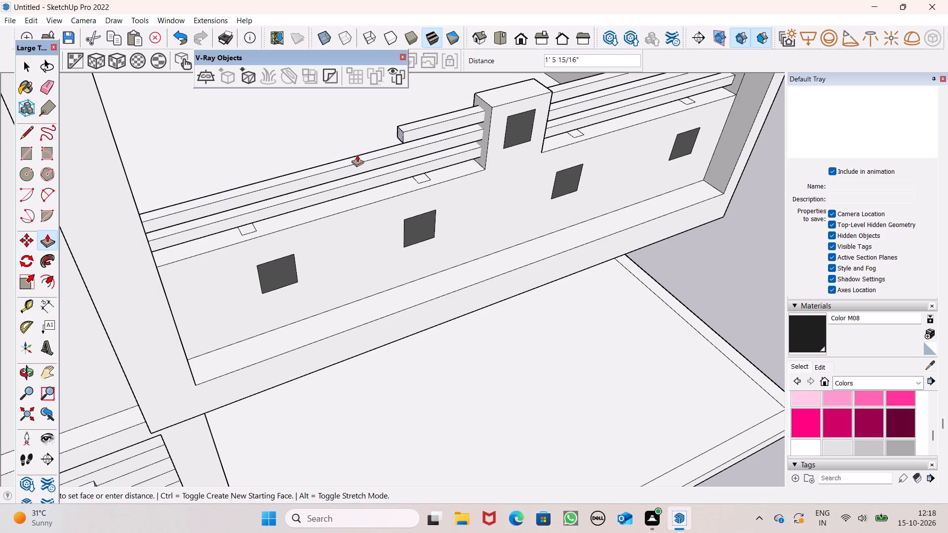
drag(357, 154, 133, 206)
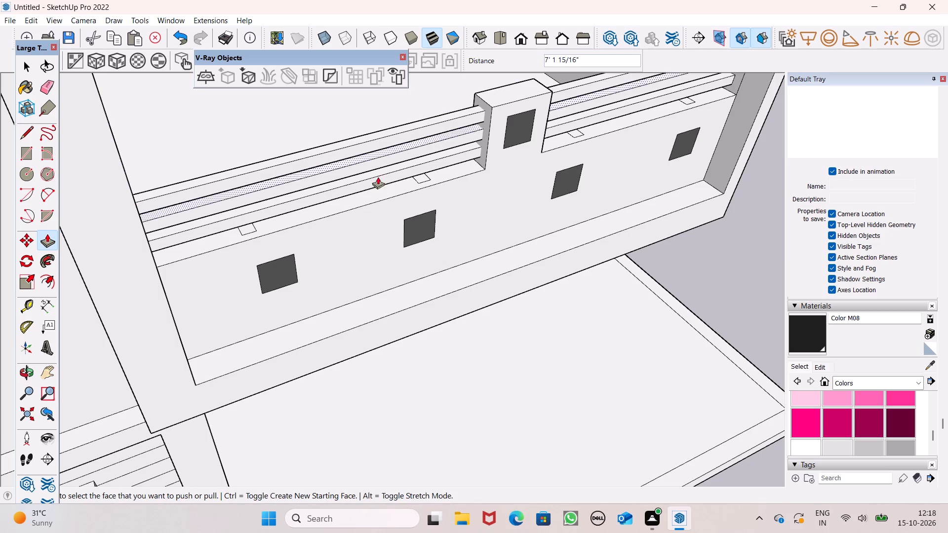
Raise the two post squares between the opposite wall and the central block about 1' 2 13/16" and 1' 3 3/16" toward the top rail.
scroll(379, 184, down, 5)
middle_drag(378, 208, 267, 245)
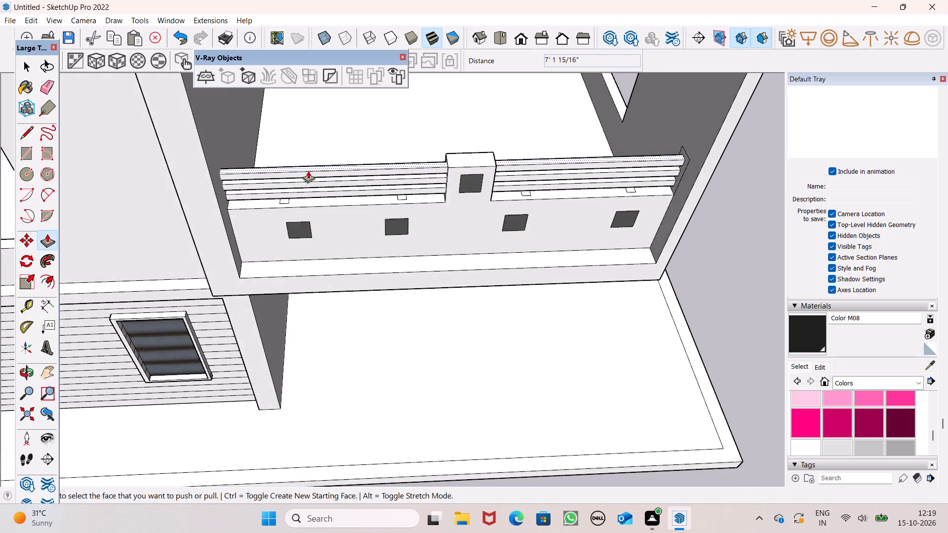
scroll(308, 171, up, 8)
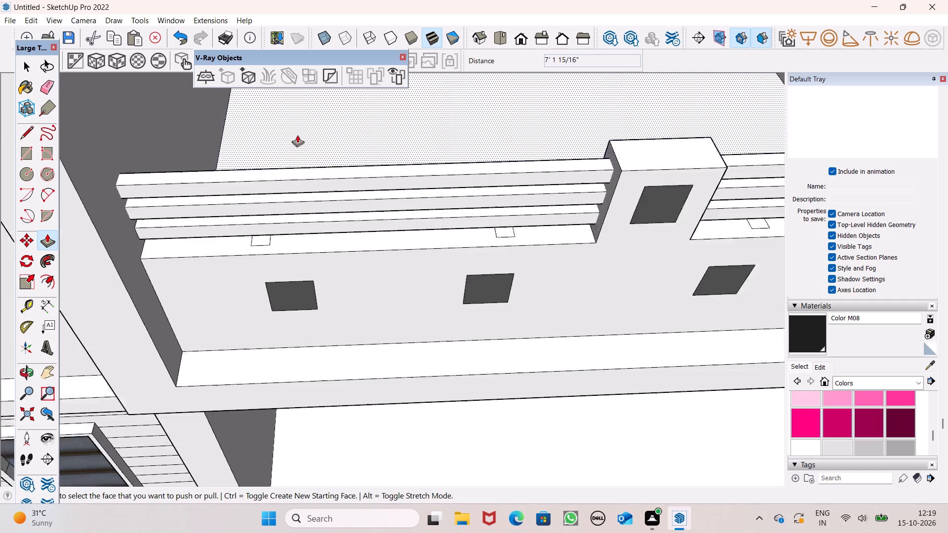
scroll(297, 135, up, 1)
drag(239, 283, 238, 236)
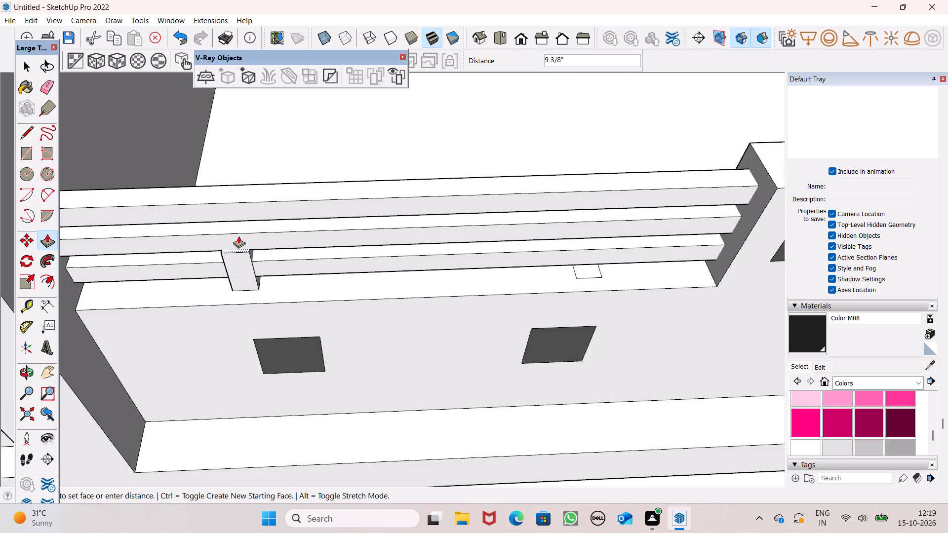
drag(238, 236, 236, 211)
scroll(217, 240, down, 5)
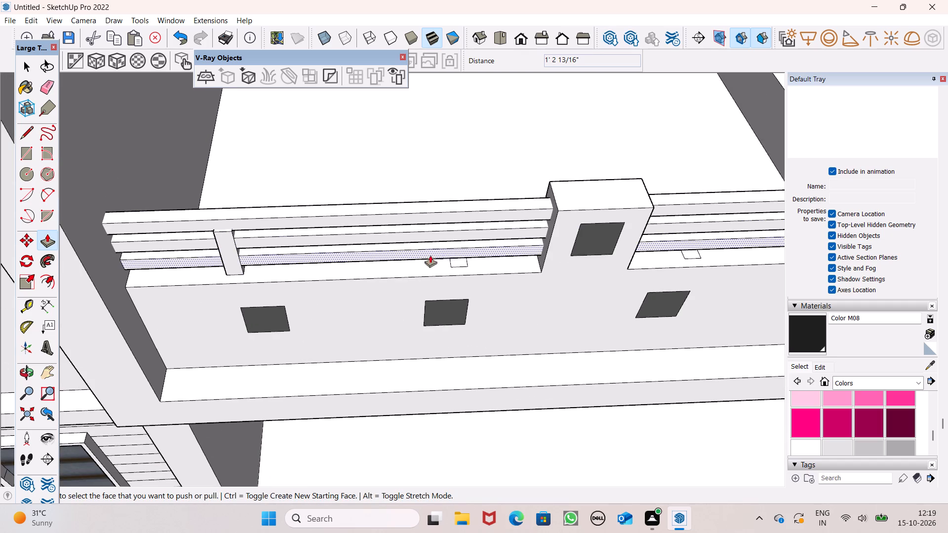
drag(459, 261, 457, 216)
scroll(387, 222, down, 6)
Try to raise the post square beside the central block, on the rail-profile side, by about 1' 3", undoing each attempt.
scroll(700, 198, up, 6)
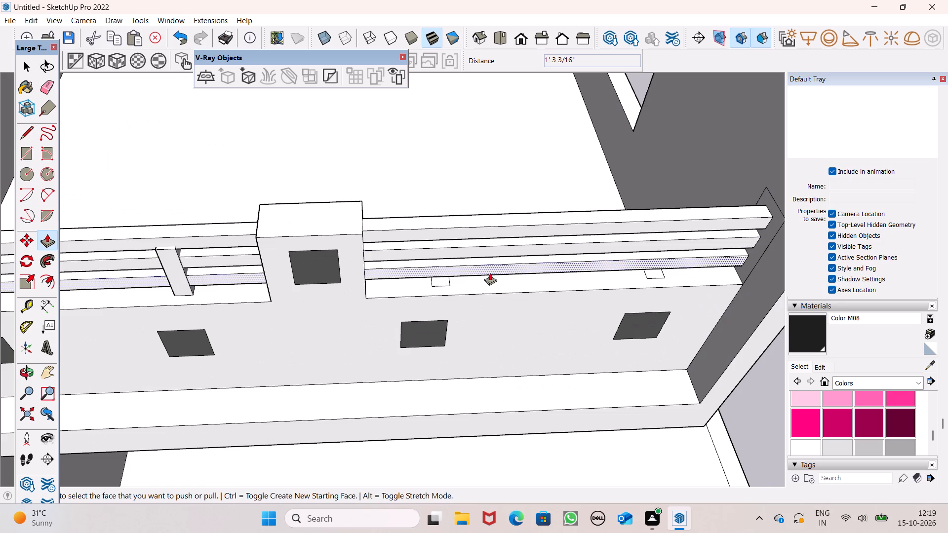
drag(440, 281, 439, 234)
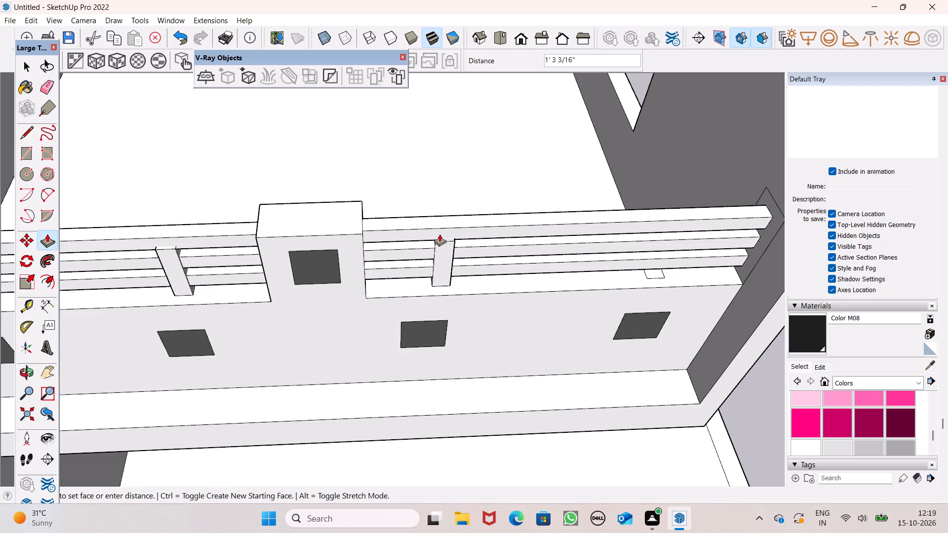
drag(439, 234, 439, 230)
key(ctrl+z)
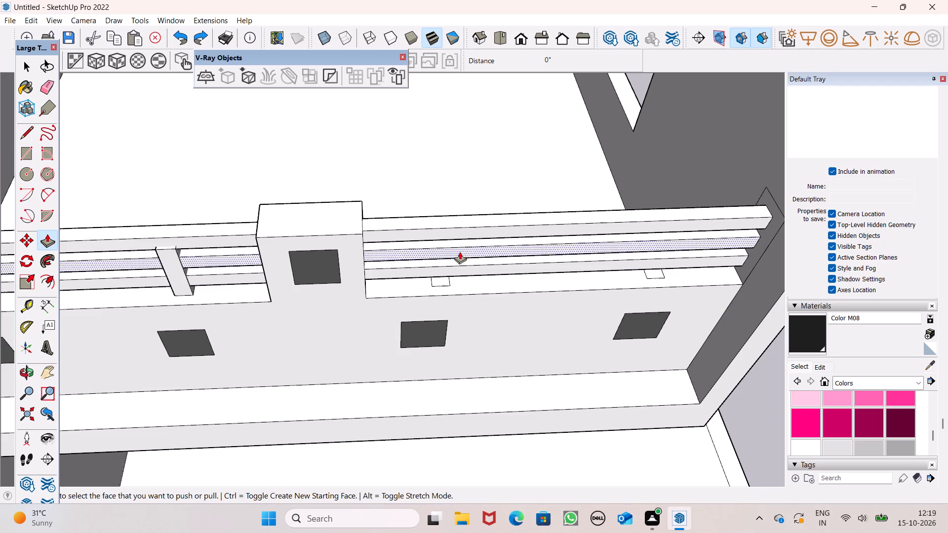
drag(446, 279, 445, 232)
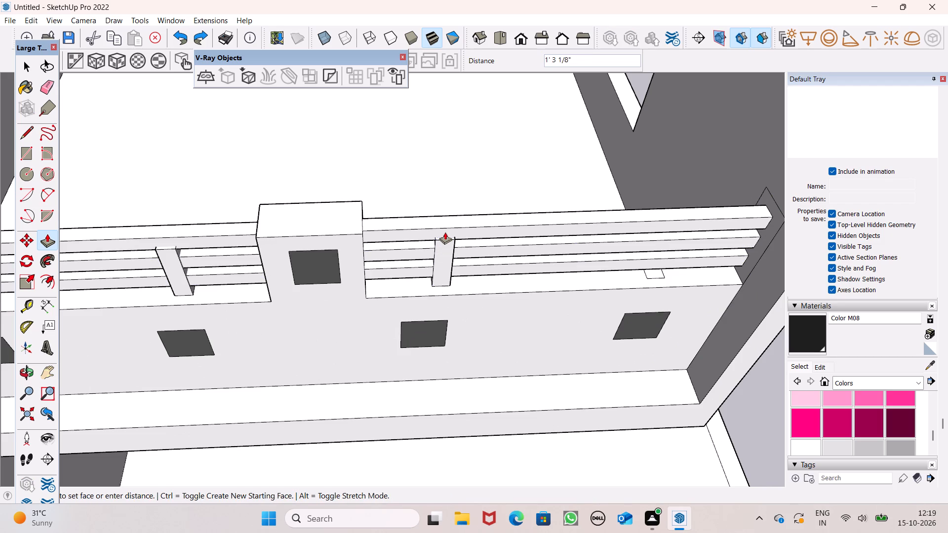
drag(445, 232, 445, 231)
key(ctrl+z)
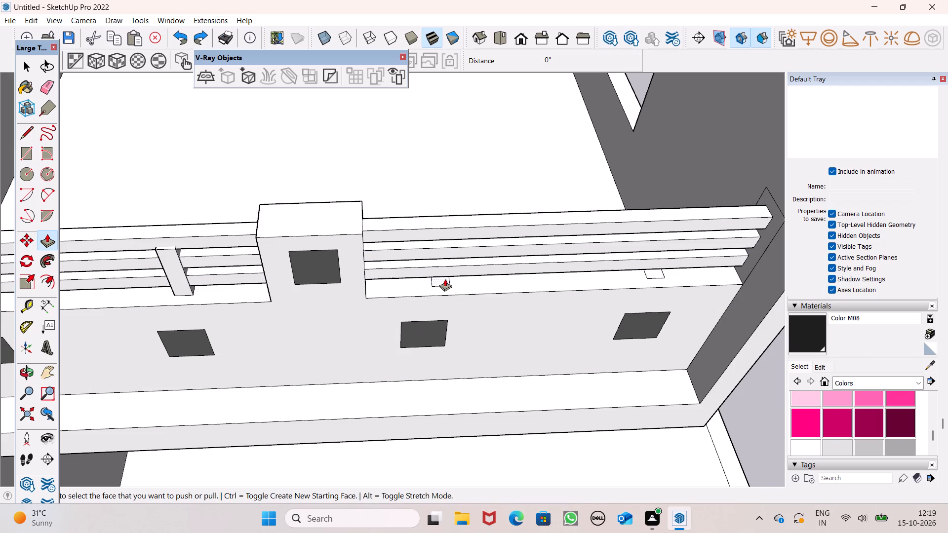
Raise the post square beside the central block, on the rail-profile side, about 1' 2 7/16" to meet the top rail.
drag(443, 279, 441, 237)
scroll(441, 231, down, 4)
middle_drag(473, 246, 502, 155)
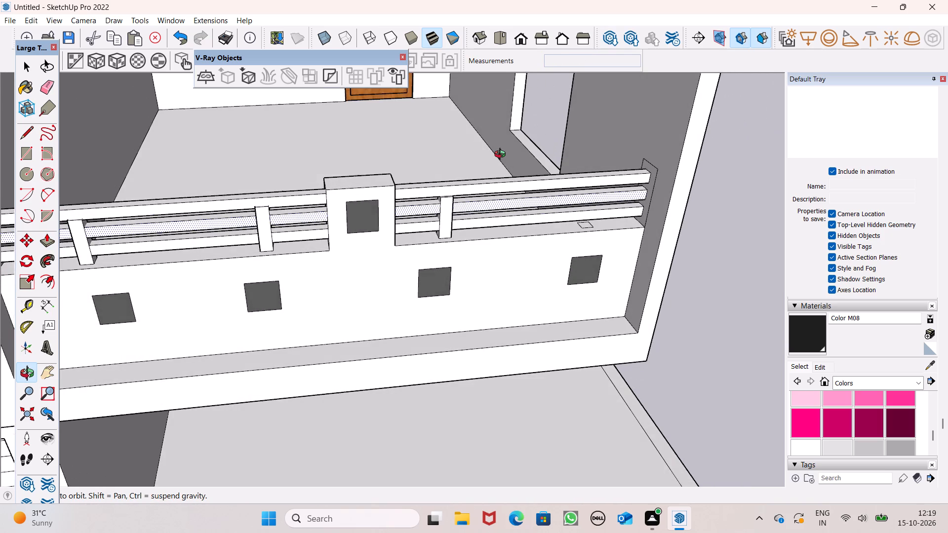
middle_drag(502, 155, 504, 154)
scroll(494, 177, up, 7)
scroll(437, 181, up, 7)
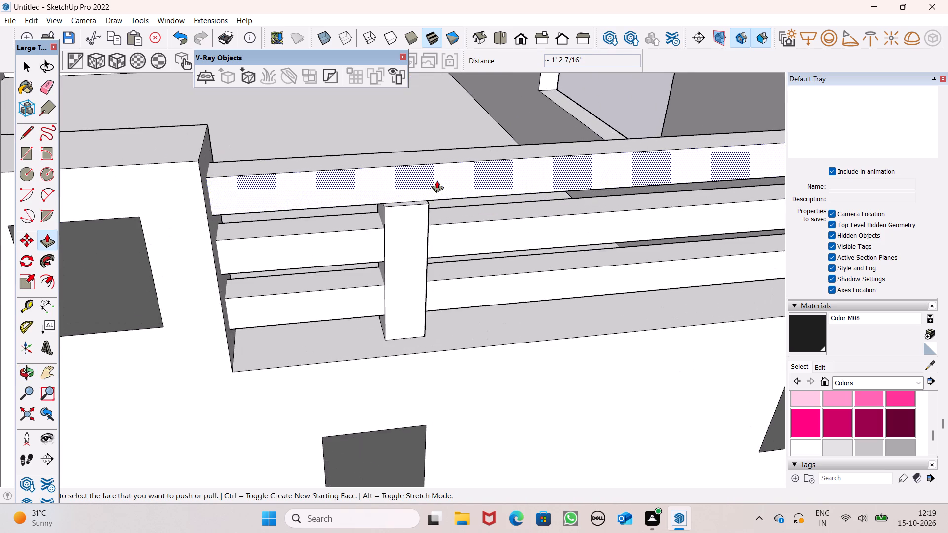
scroll(405, 190, down, 1)
scroll(405, 190, up, 3)
scroll(405, 190, down, 4)
middle_drag(406, 199, 362, 145)
scroll(364, 161, up, 1)
scroll(367, 232, down, 11)
scroll(652, 294, down, 1)
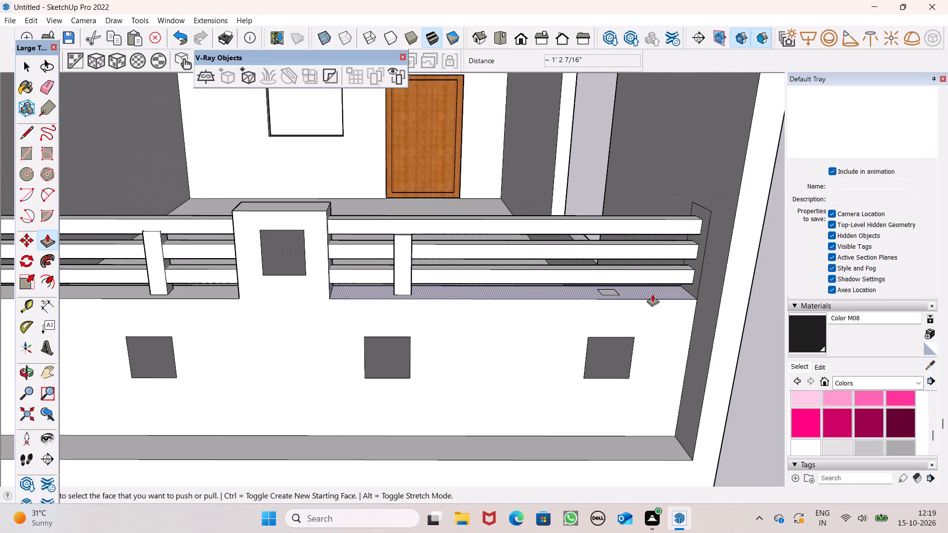
Raise the last post square near the rail-profile wall toward the top rail, extending its top by another 7/8".
middle_drag(652, 294, 629, 423)
scroll(621, 324, up, 7)
scroll(632, 259, up, 2)
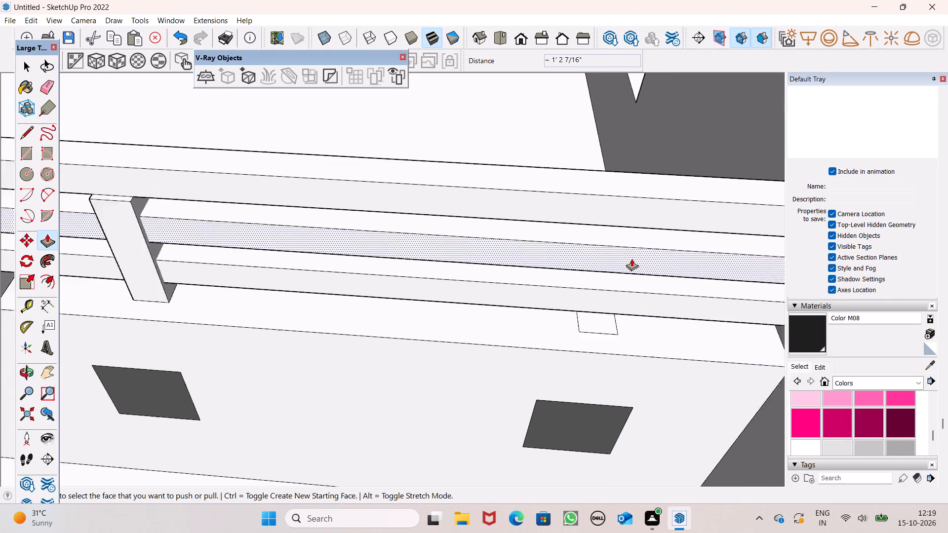
scroll(632, 259, up, 2)
drag(589, 332, 602, 209)
scroll(613, 249, down, 3)
scroll(612, 245, up, 1)
middle_drag(612, 245, 644, 125)
scroll(613, 166, up, 6)
drag(615, 188, 617, 173)
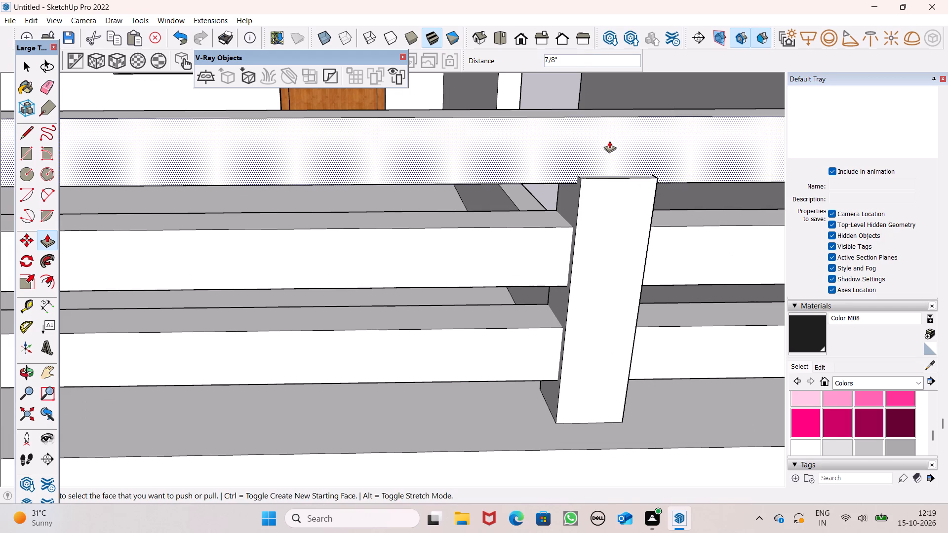
scroll(609, 141, down, 16)
scroll(620, 185, down, 6)
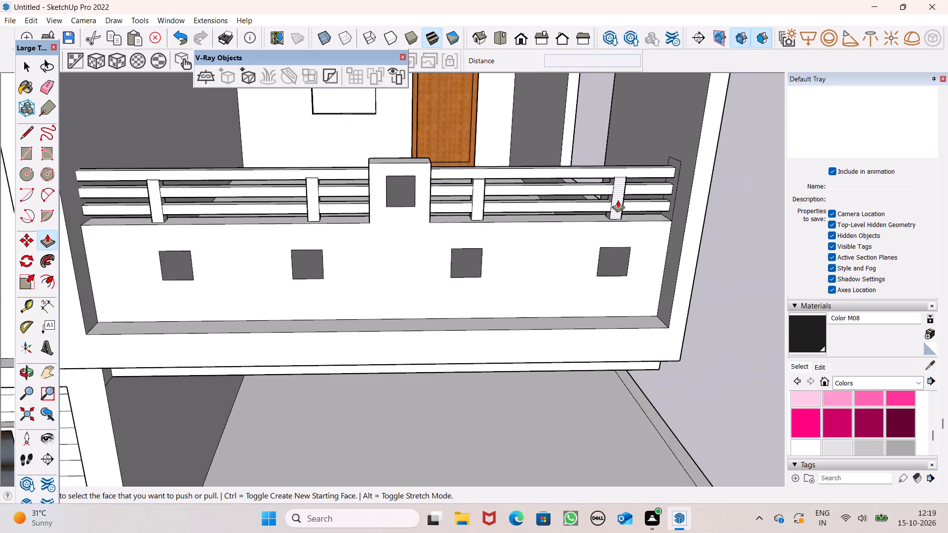
Paint the front faces of the three balcony rails and of the post beside the central block with Color M08.
scroll(618, 205, down, 4)
key(space)
click(808, 339)
scroll(447, 208, up, 4)
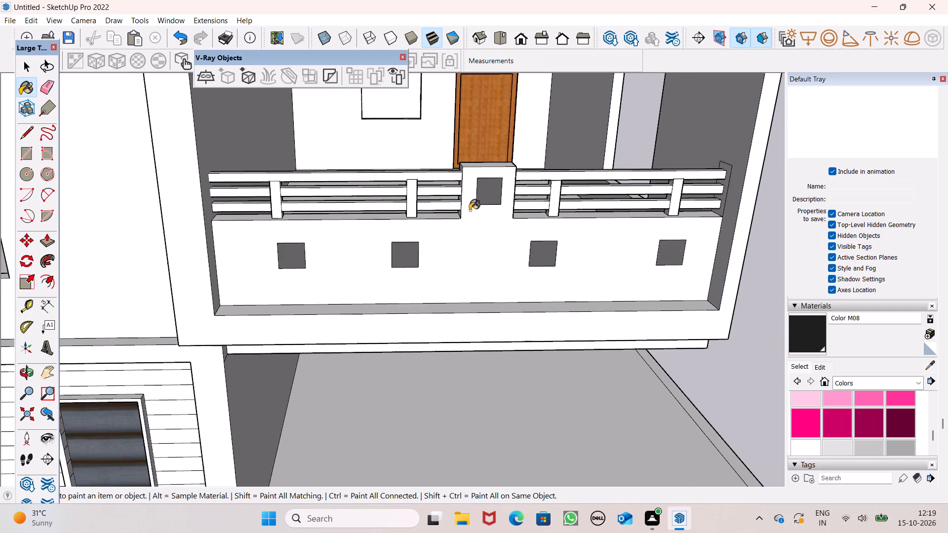
scroll(414, 194, up, 6)
click(397, 183)
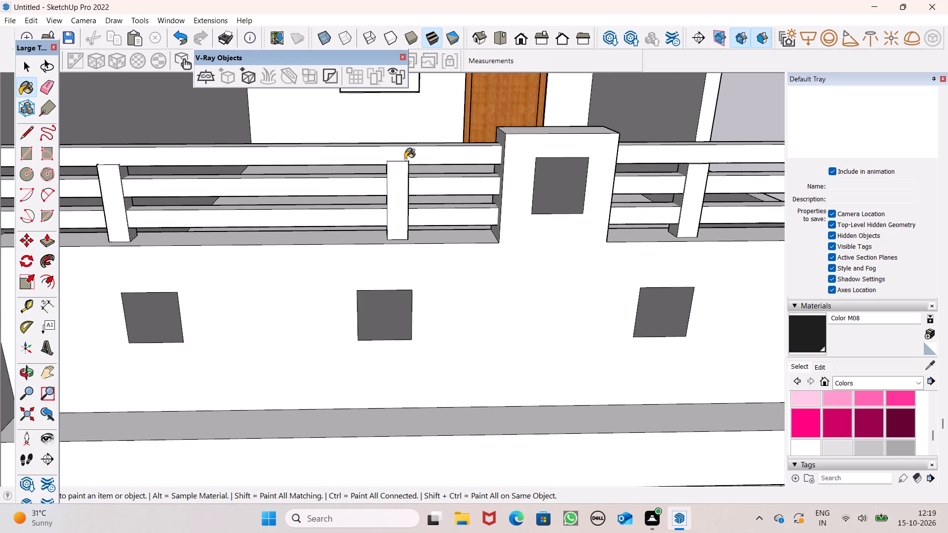
click(408, 156)
click(469, 187)
click(468, 228)
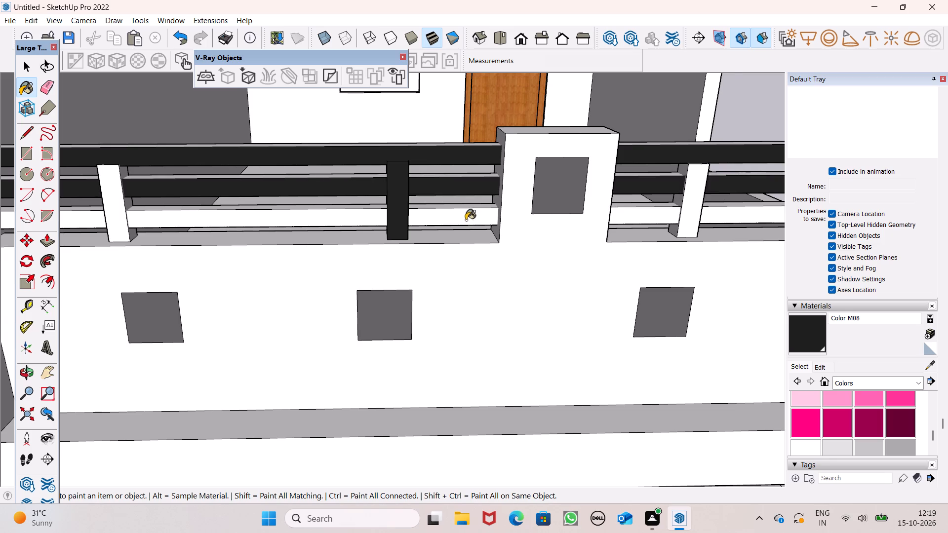
scroll(417, 184, up, 1)
scroll(417, 184, down, 1)
scroll(417, 184, up, 1)
scroll(417, 184, down, 2)
click(431, 214)
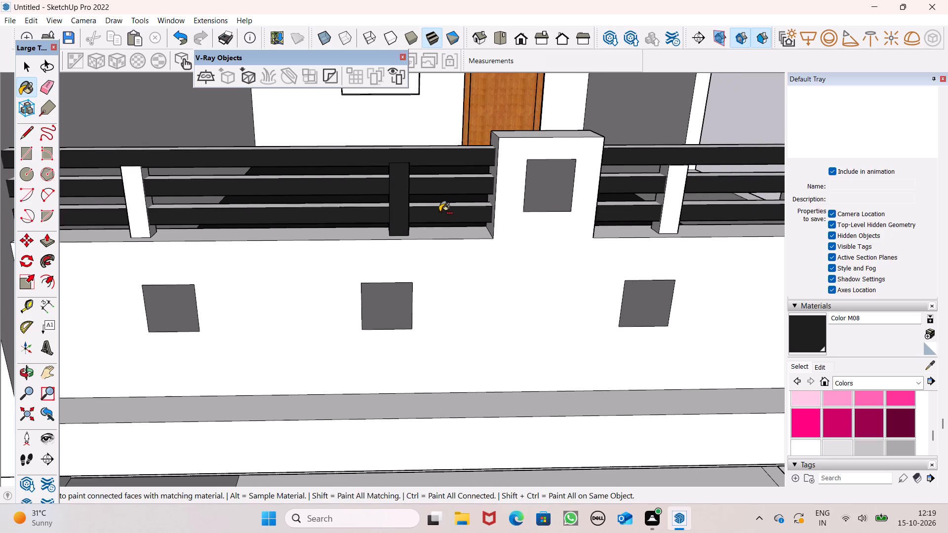
key(ctrl+z)
key(ctrl+z)
click(447, 214)
scroll(447, 183, down, 5)
scroll(445, 193, up, 1)
middle_drag(445, 195, 381, 207)
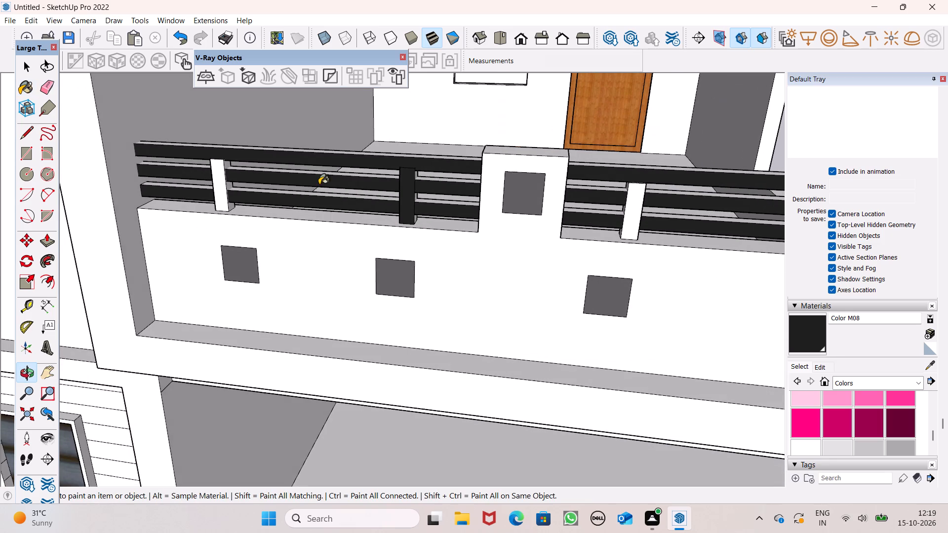
Paint the post nearest the opposite wall and the upper faces of the rails with Color M08.
click(216, 185)
scroll(225, 186, up, 4)
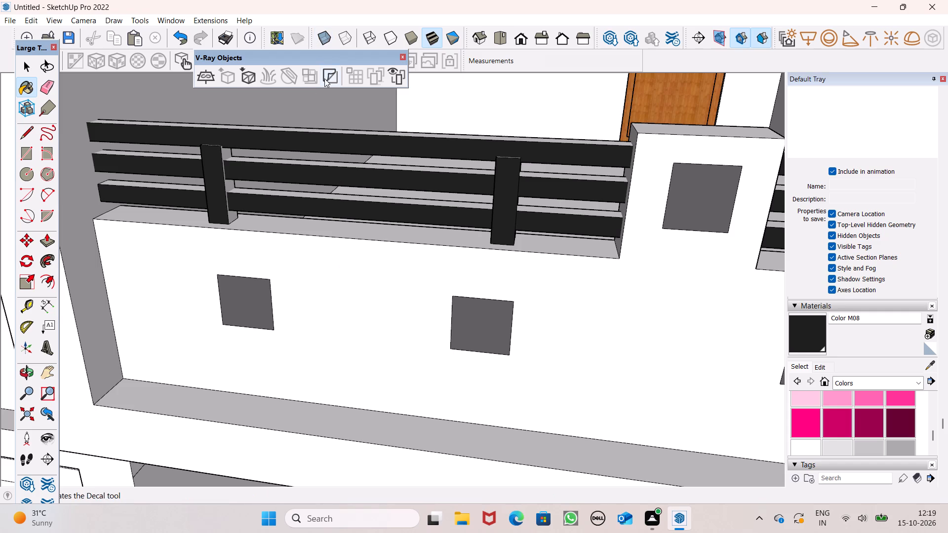
scroll(236, 171, up, 7)
click(229, 186)
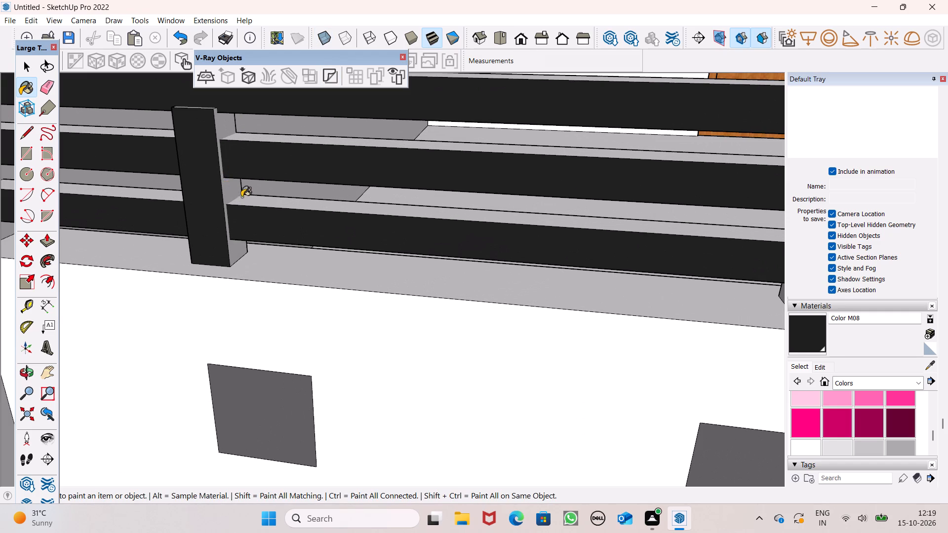
click(245, 203)
scroll(254, 149, up, 1)
middle_drag(252, 149, 222, 204)
scroll(236, 142, up, 2)
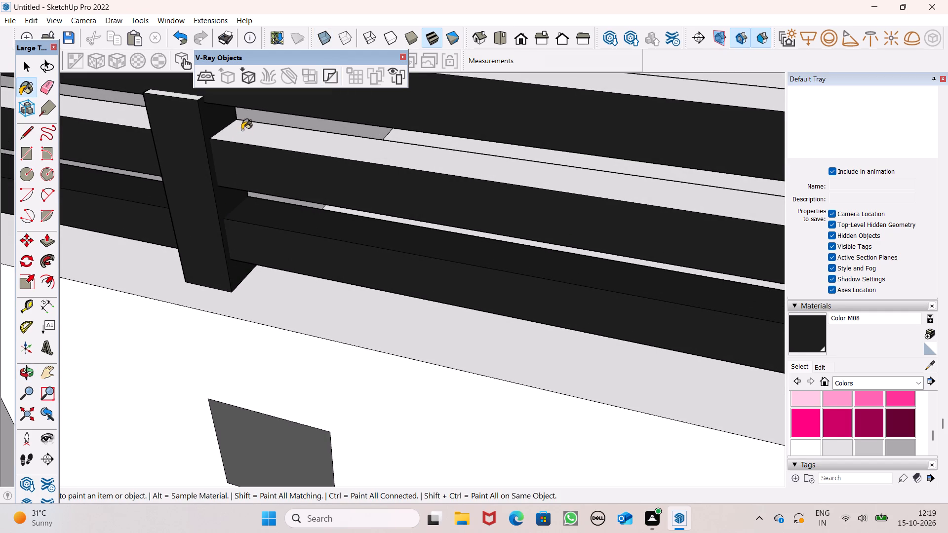
click(243, 127)
click(164, 91)
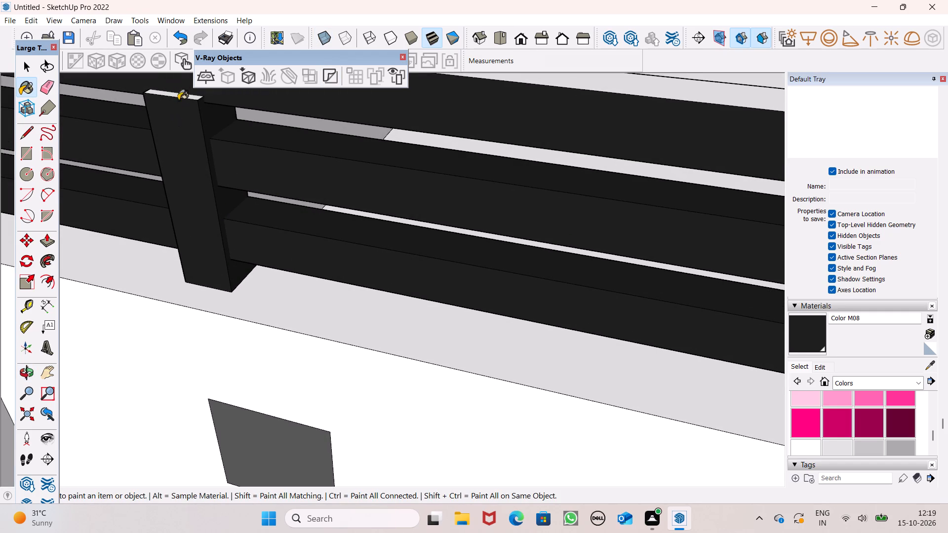
click(180, 96)
scroll(179, 163, down, 4)
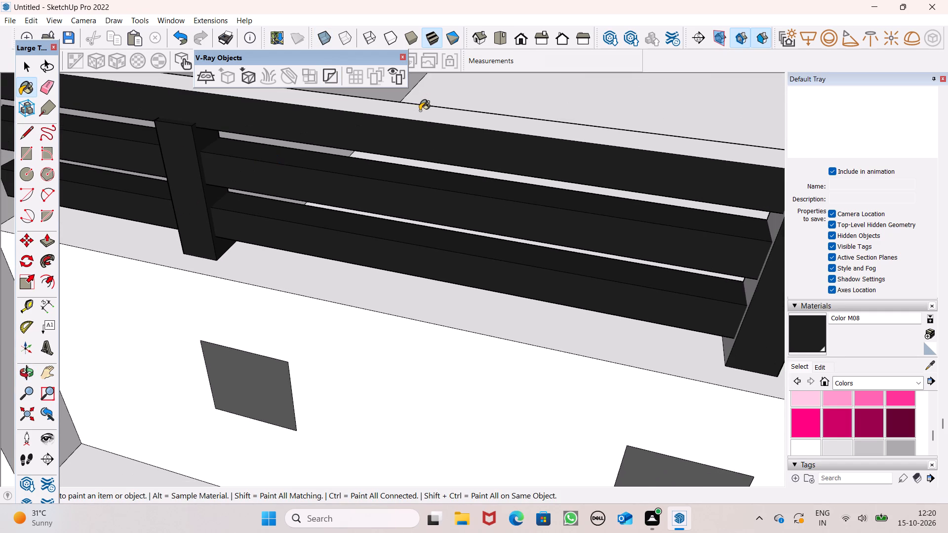
click(420, 117)
scroll(432, 127, down, 8)
scroll(381, 204, down, 6)
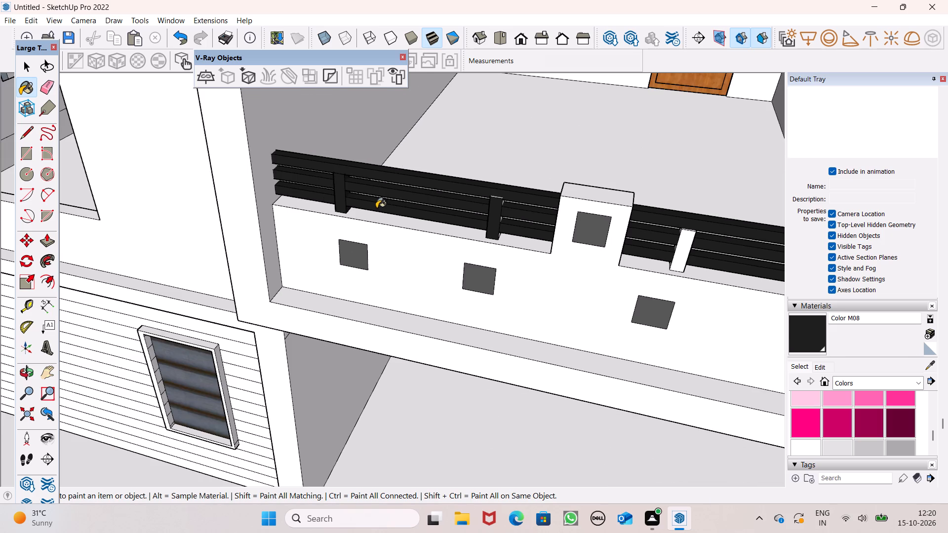
Paint the top and exposed side of the post beside the central block, on the opposite-wall side, with Color M08.
scroll(577, 187, up, 6)
scroll(431, 207, up, 4)
click(433, 208)
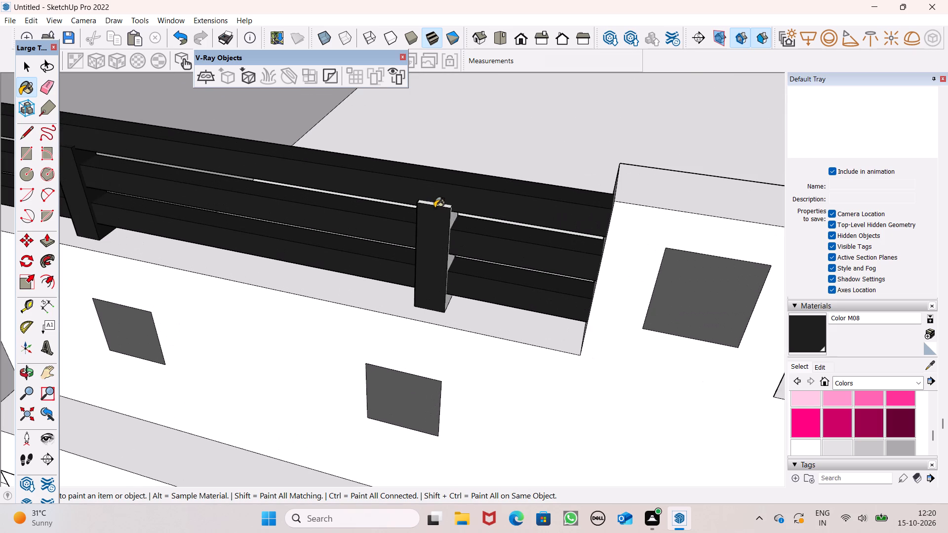
scroll(454, 207, up, 1)
scroll(488, 203, down, 1)
scroll(488, 203, up, 1)
scroll(490, 203, down, 1)
scroll(490, 203, up, 1)
scroll(426, 200, up, 5)
click(429, 201)
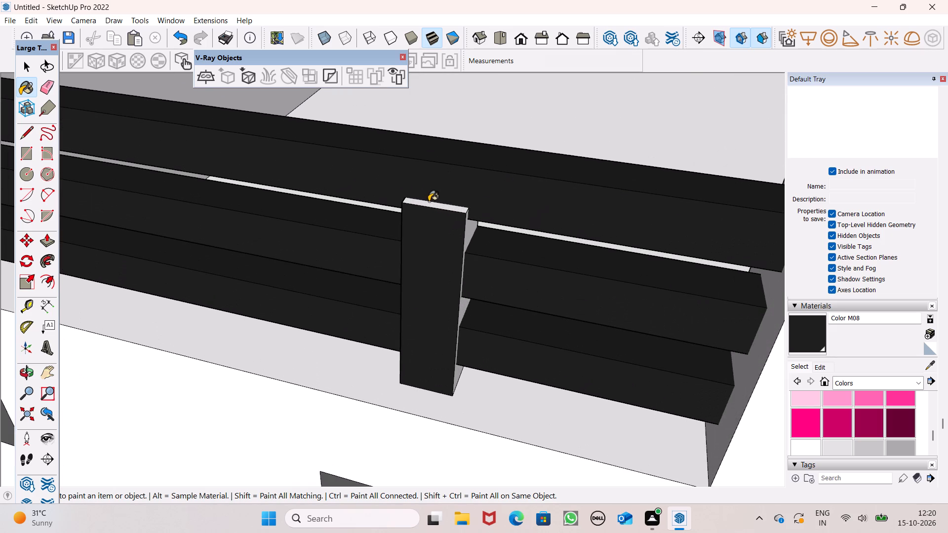
scroll(431, 175, down, 8)
scroll(357, 181, down, 6)
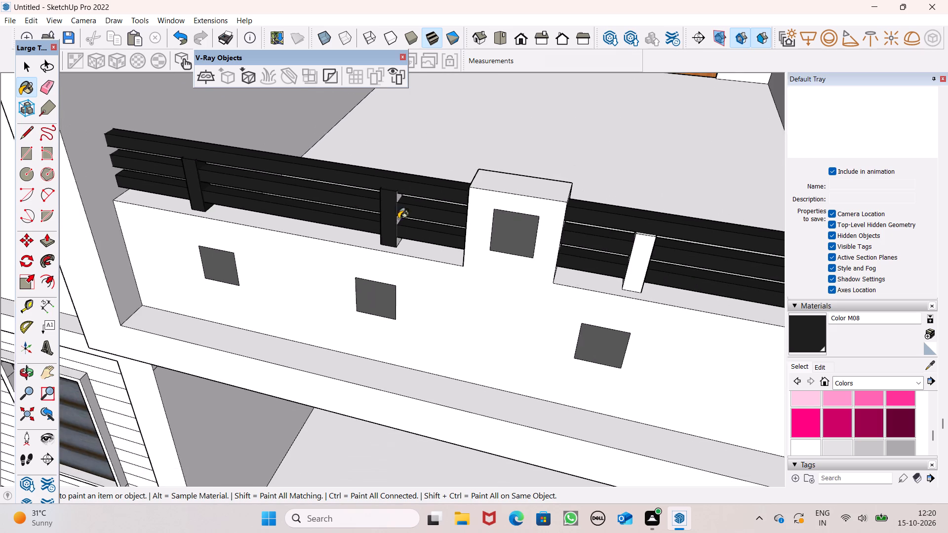
middle_drag(397, 218, 273, 168)
scroll(379, 177, up, 4)
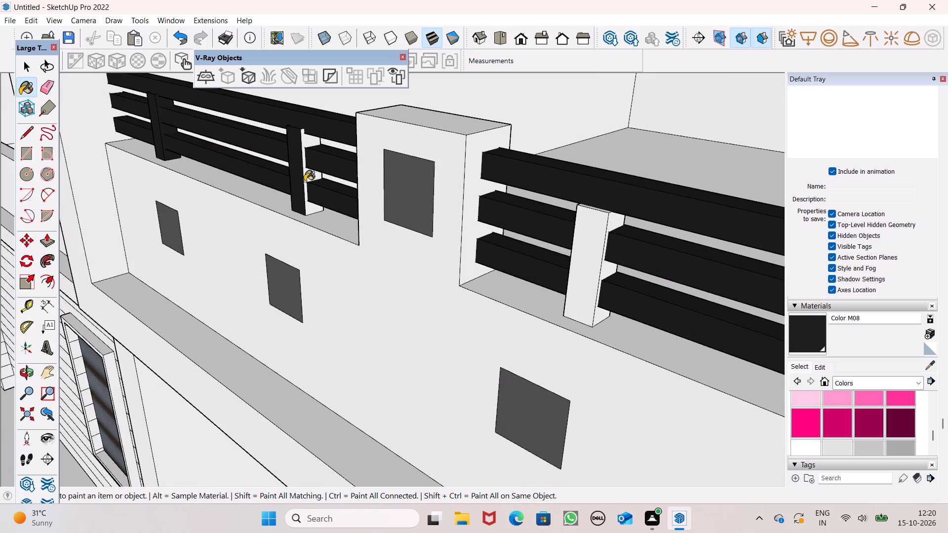
click(306, 182)
click(307, 147)
scroll(319, 155, up, 2)
scroll(319, 161, down, 1)
scroll(319, 161, up, 3)
click(297, 138)
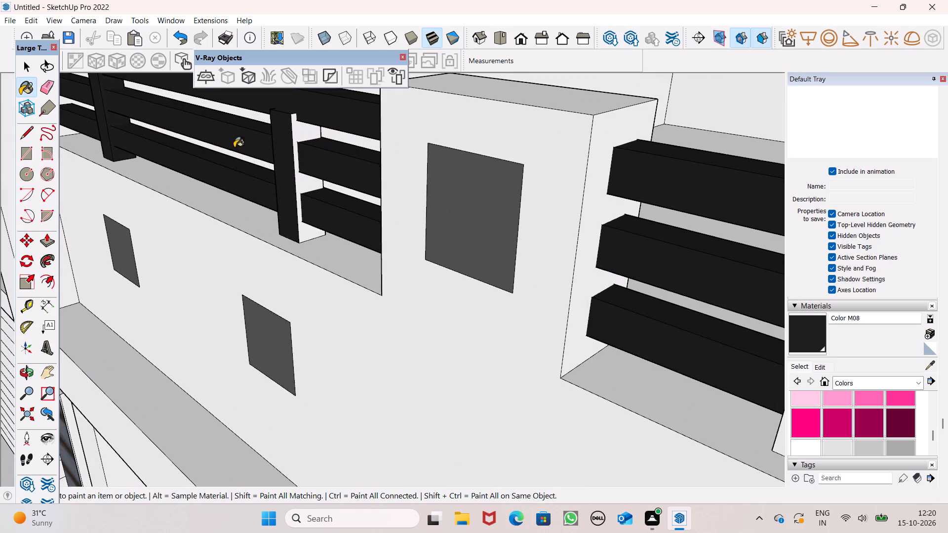
Paint the front and exposed side of the post beside the central block, on the rail-profile side, with Color M08.
scroll(207, 149, down, 12)
scroll(291, 184, up, 2)
scroll(334, 194, down, 1)
scroll(351, 198, up, 3)
scroll(370, 202, down, 1)
scroll(370, 202, up, 2)
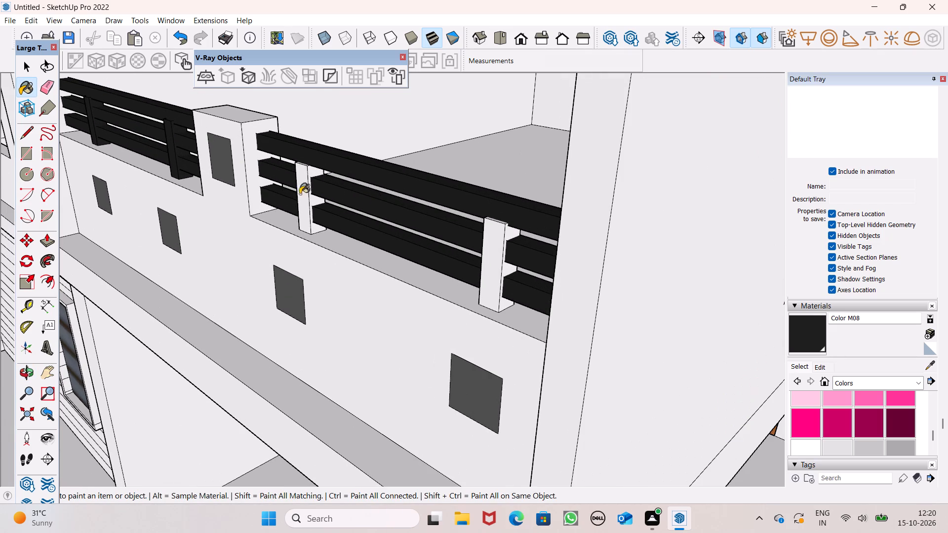
scroll(355, 231, up, 2)
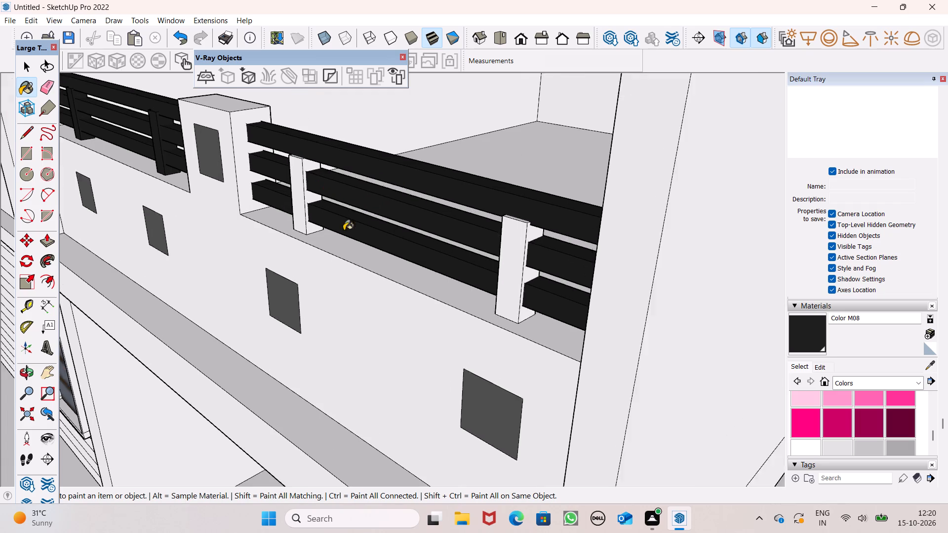
scroll(344, 230, up, 4)
scroll(309, 195, up, 4)
click(301, 166)
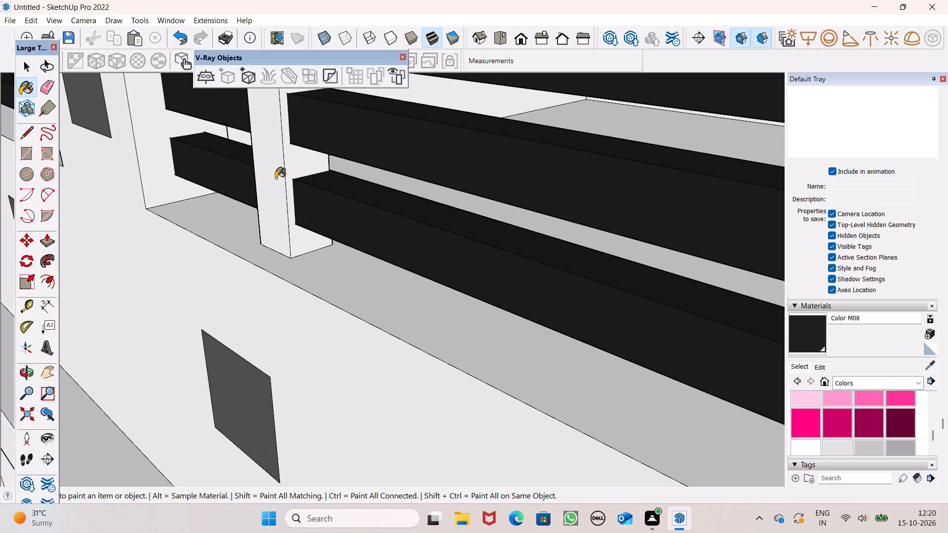
click(275, 178)
scroll(380, 210, down, 10)
scroll(474, 204, up, 6)
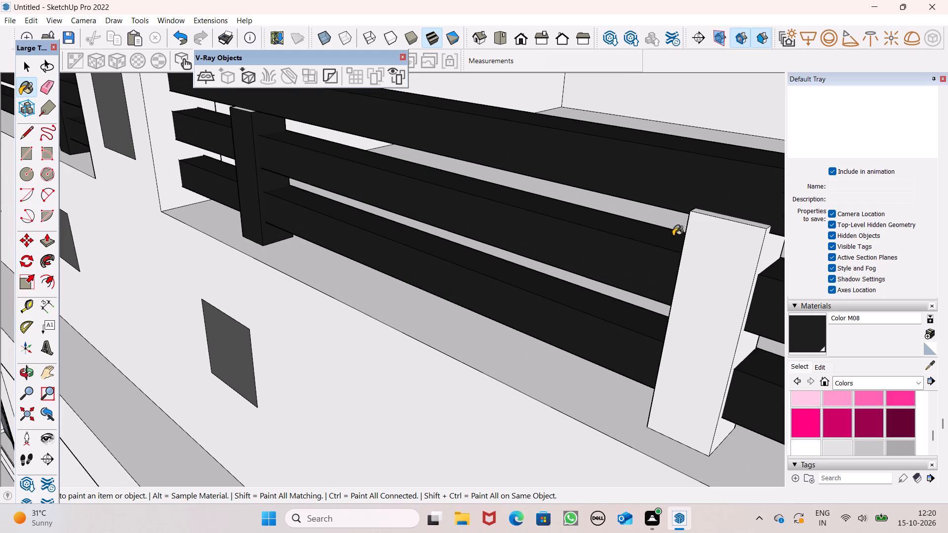
Paint the front, top and both sides of the last post near the rail-profile wall with Color M08.
click(724, 261)
click(728, 219)
middle_drag(780, 274, 660, 271)
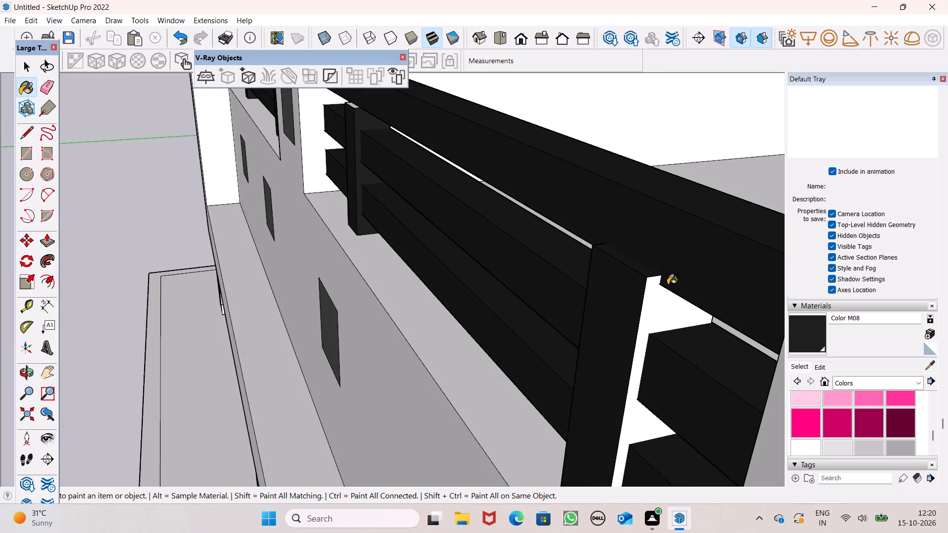
click(682, 311)
scroll(607, 275, down, 2)
middle_drag(500, 294, 822, 271)
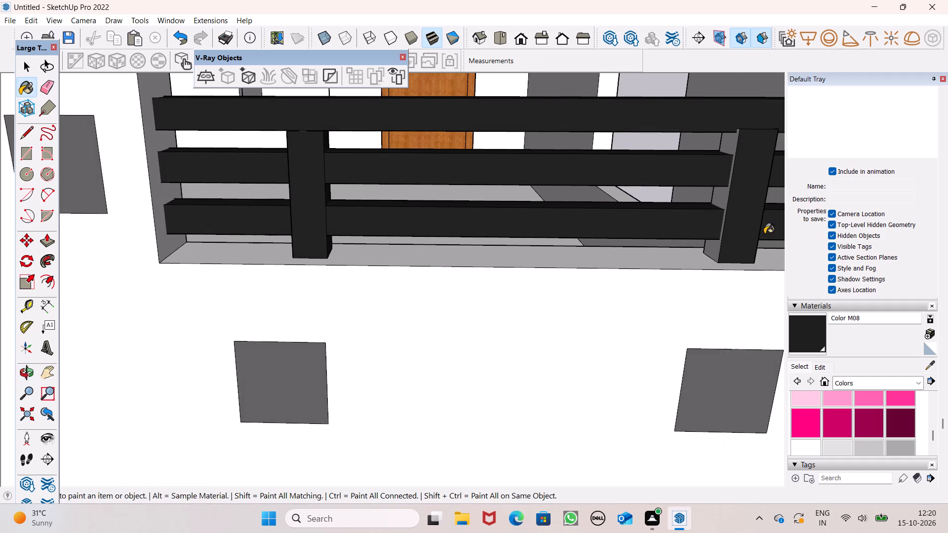
click(720, 200)
scroll(694, 221, down, 3)
middle_drag(364, 209, 497, 234)
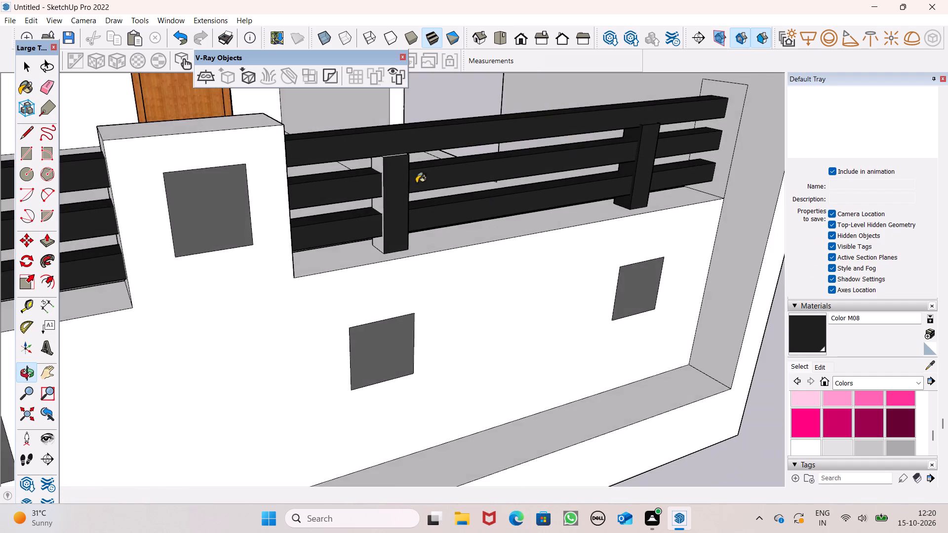
Paint the remaining side and the top of the rail-profile-side post beside the central block with Color M08.
scroll(397, 178, up, 4)
scroll(345, 151, up, 7)
scroll(395, 185, down, 7)
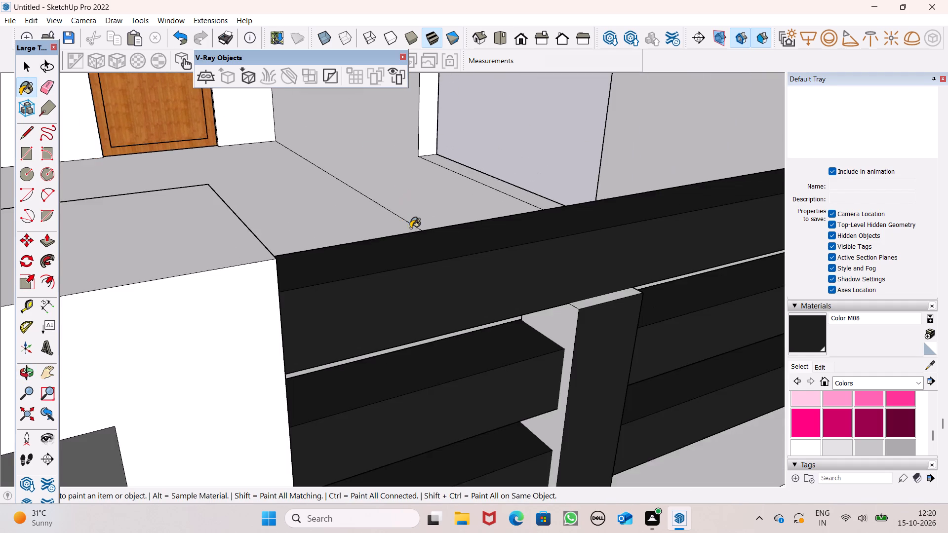
scroll(369, 272, up, 1)
drag(593, 330, 568, 321)
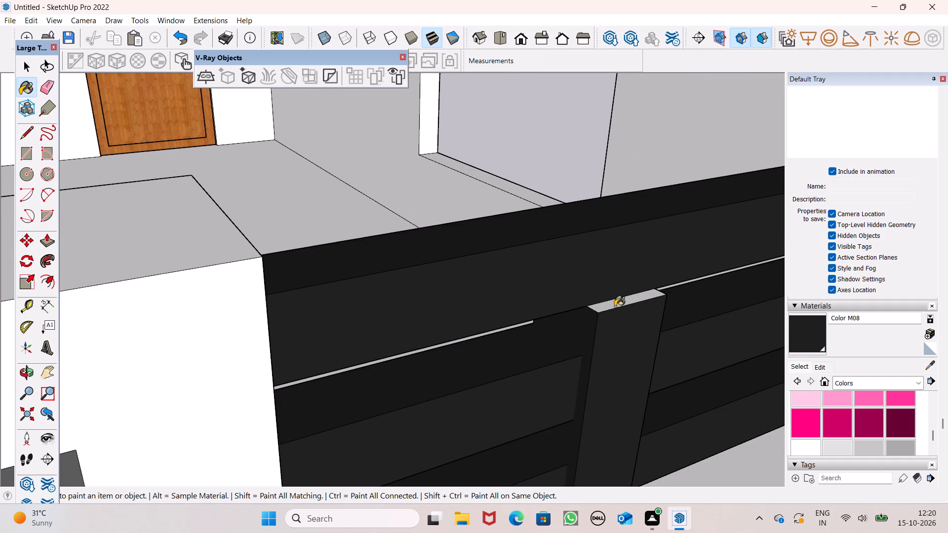
click(615, 306)
Paint the inner faces of the three rails and of the rail-profile-side post beside the central block with Color M08.
scroll(454, 270, down, 17)
middle_drag(567, 277, 452, 348)
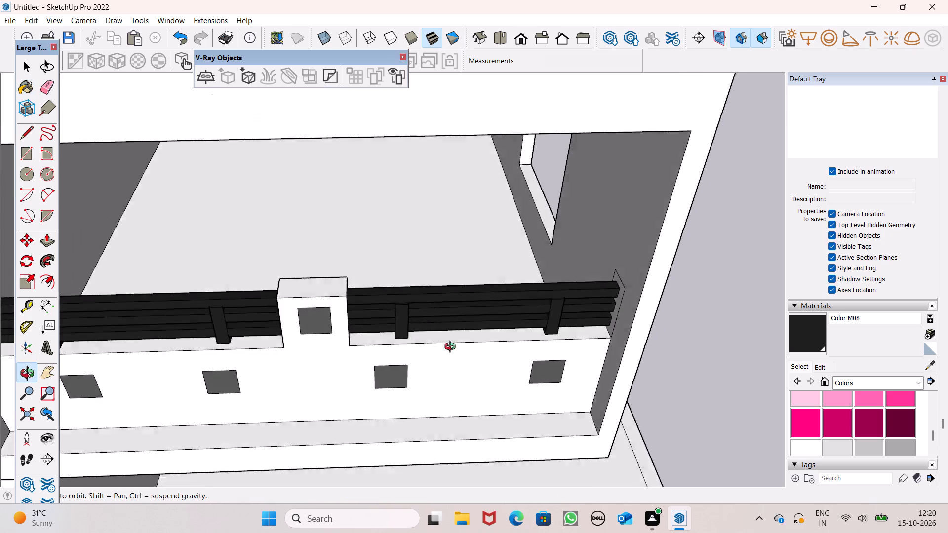
middle_drag(452, 348, 0, 325)
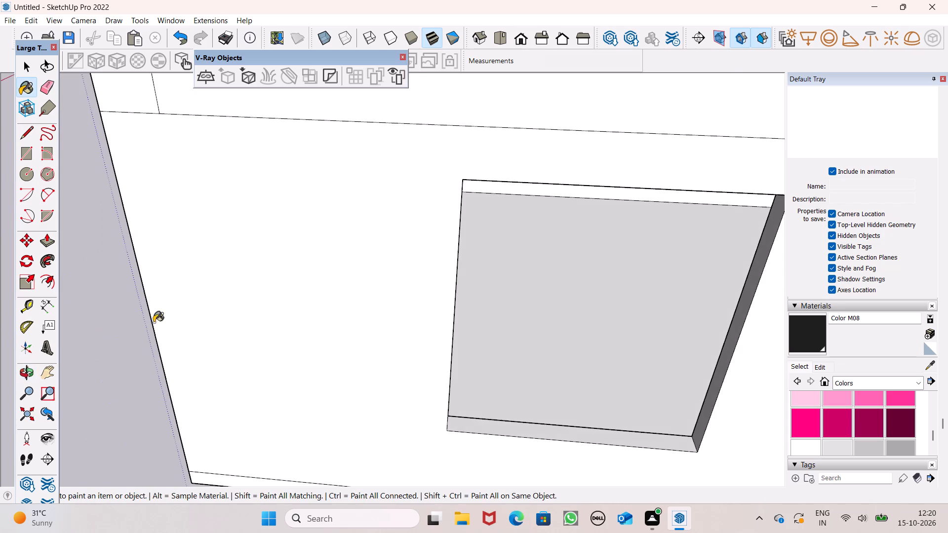
scroll(637, 243, down, 1)
scroll(630, 258, up, 1)
scroll(627, 270, down, 1)
middle_drag(620, 356, 500, 292)
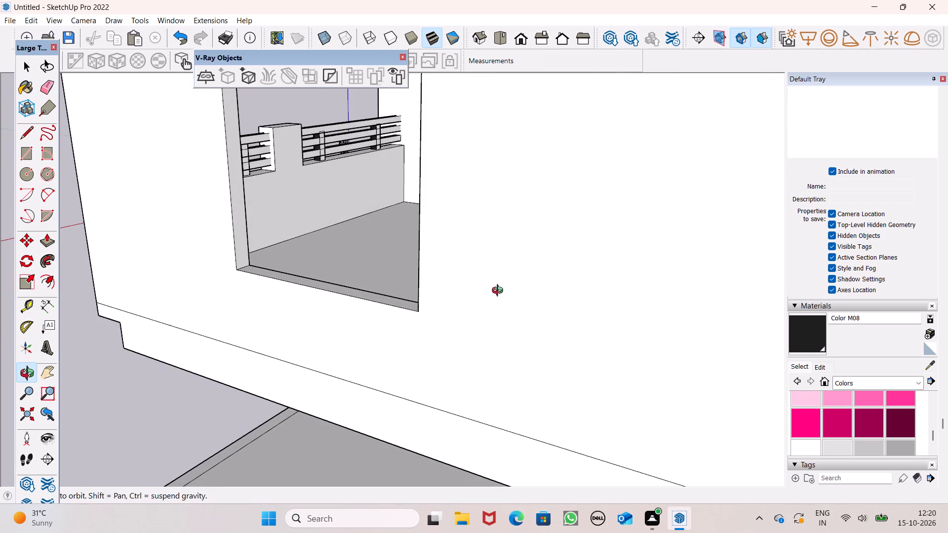
middle_drag(500, 292, 498, 291)
scroll(267, 207, up, 7)
scroll(220, 112, up, 6)
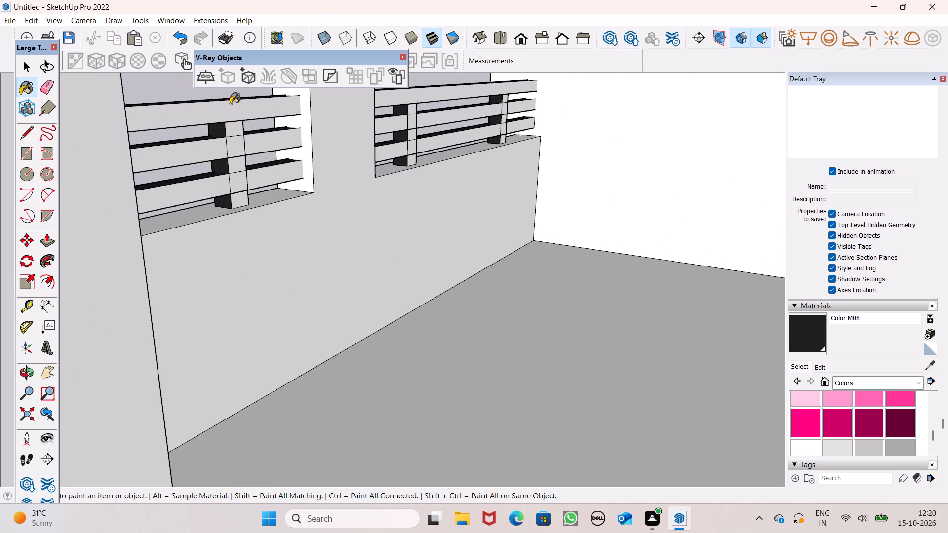
scroll(230, 104, up, 5)
click(235, 116)
drag(233, 149, 235, 154)
click(241, 172)
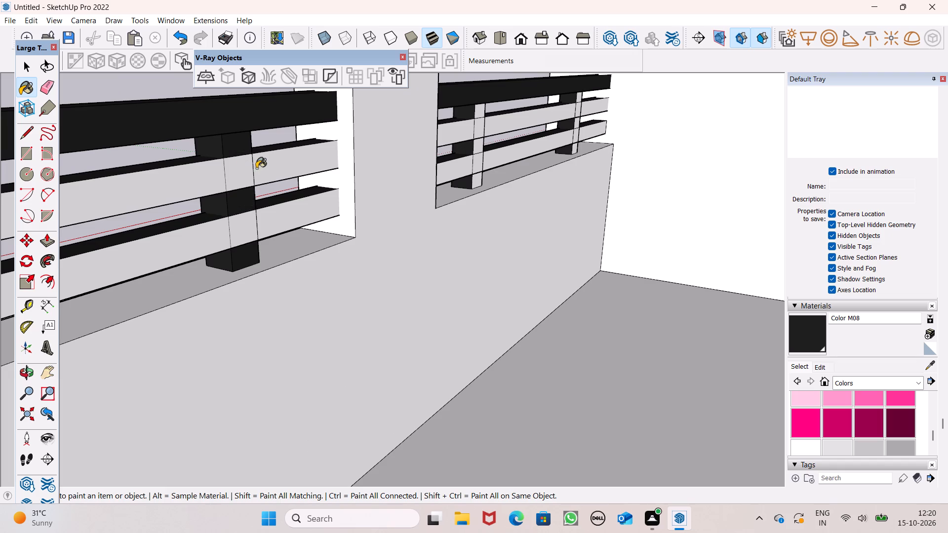
click(257, 168)
drag(256, 227, 255, 221)
scroll(403, 148, down, 2)
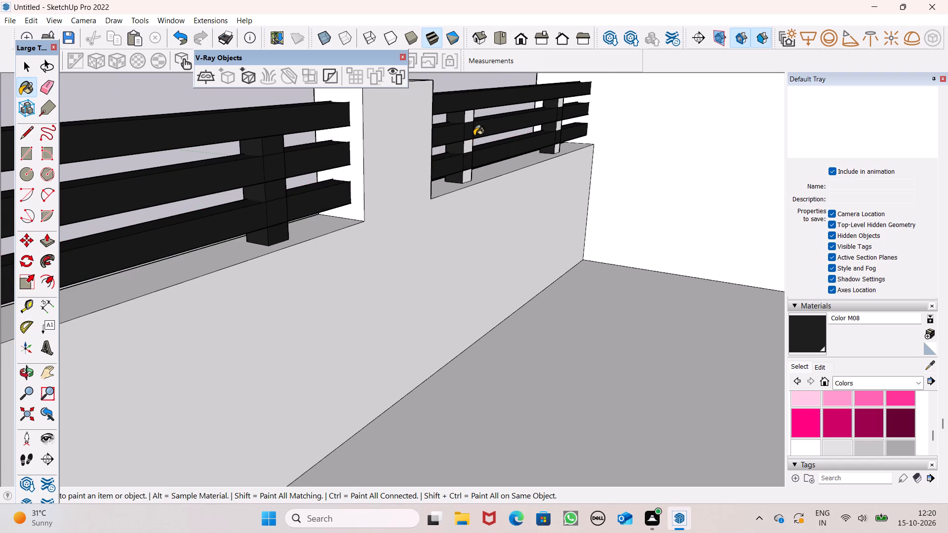
Paint the inner-side faces of the two posts between the central block and the opposite wall with Color M08.
scroll(474, 136, up, 3)
click(467, 116)
scroll(470, 159, up, 1)
middle_drag(470, 159, 473, 160)
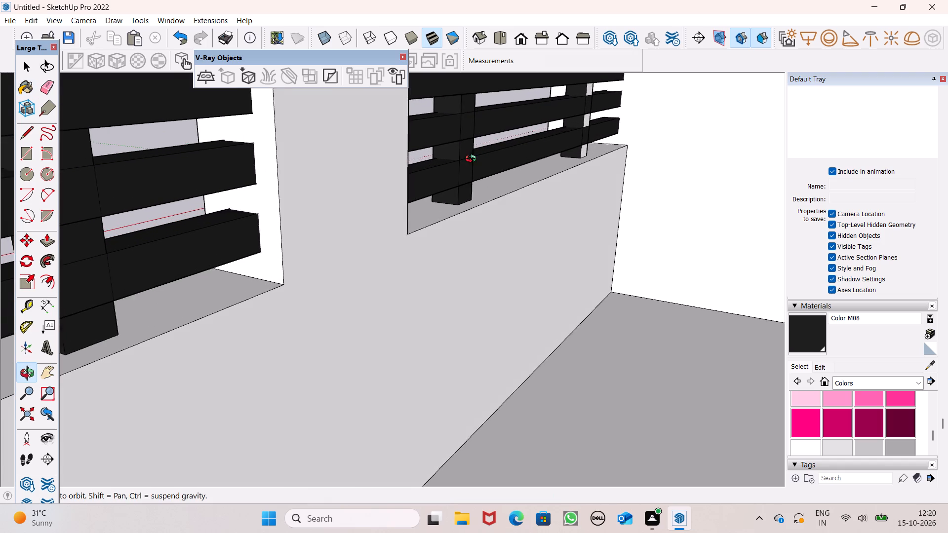
middle_drag(473, 160, 411, 171)
scroll(407, 171, up, 1)
scroll(586, 109, up, 5)
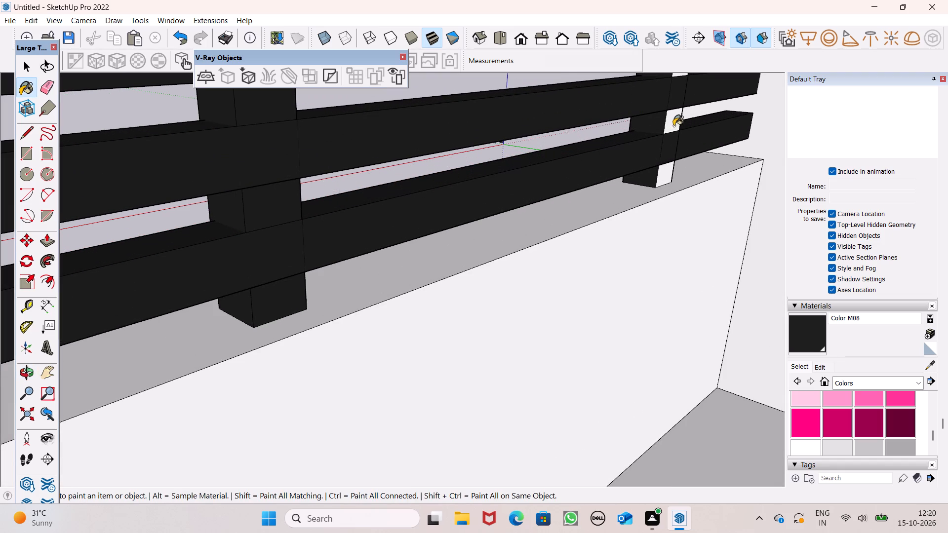
click(673, 126)
scroll(672, 129, down, 8)
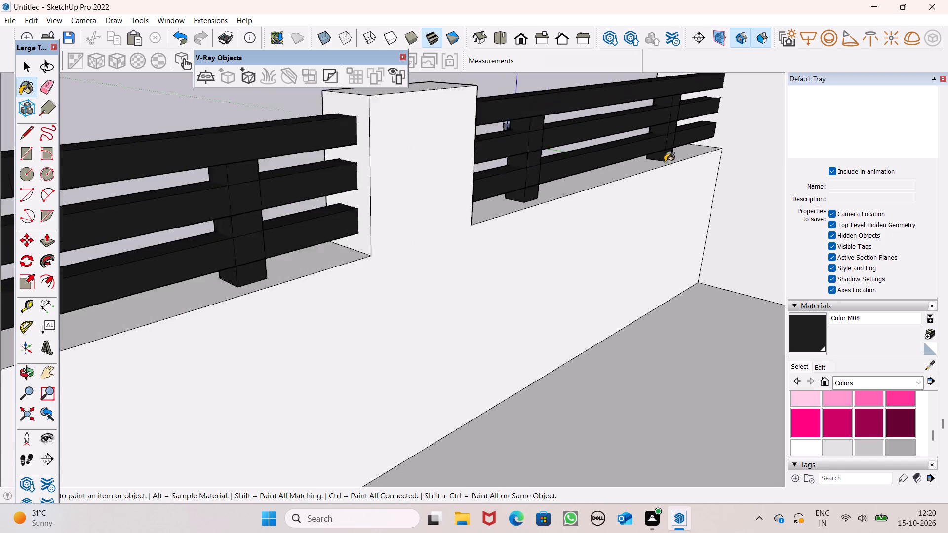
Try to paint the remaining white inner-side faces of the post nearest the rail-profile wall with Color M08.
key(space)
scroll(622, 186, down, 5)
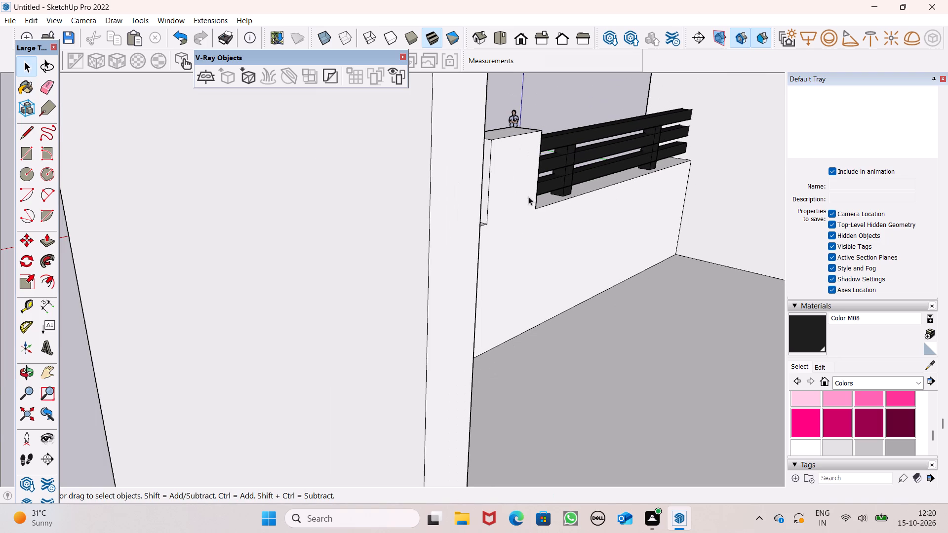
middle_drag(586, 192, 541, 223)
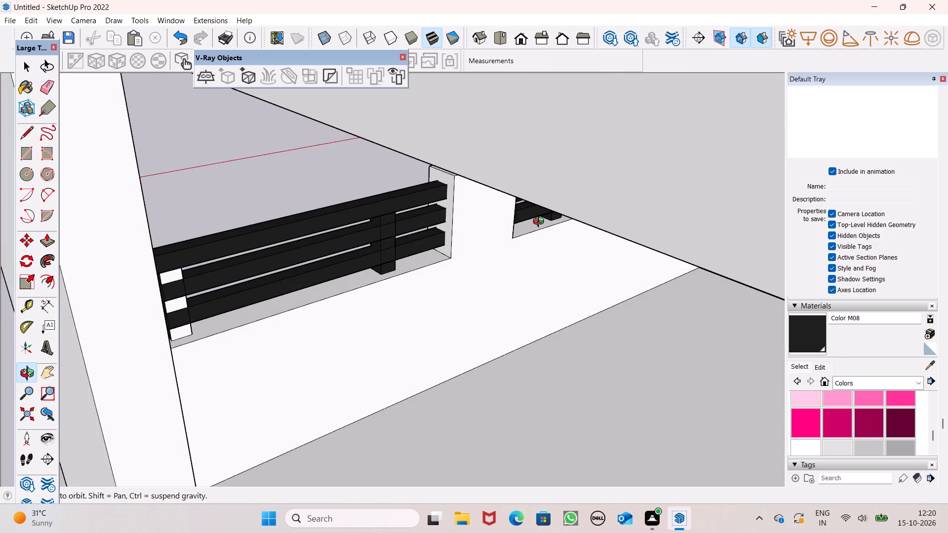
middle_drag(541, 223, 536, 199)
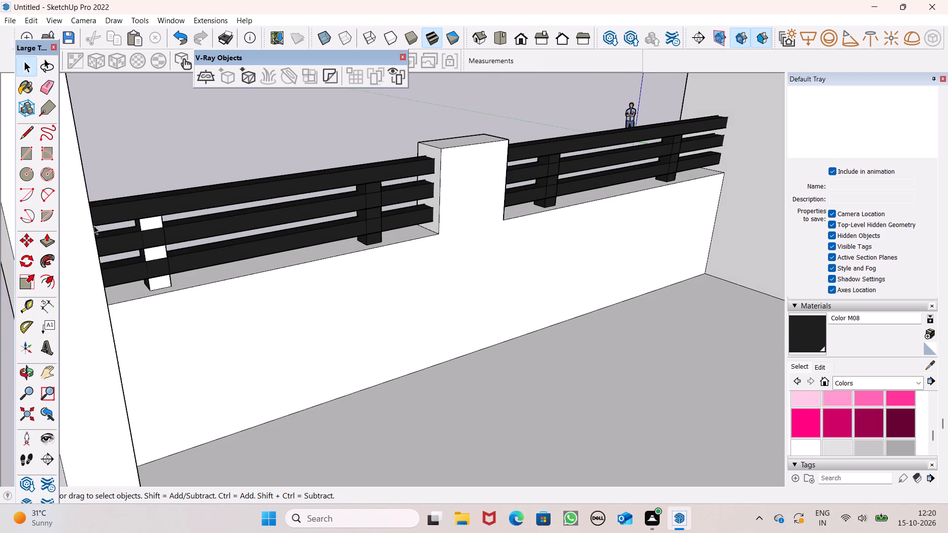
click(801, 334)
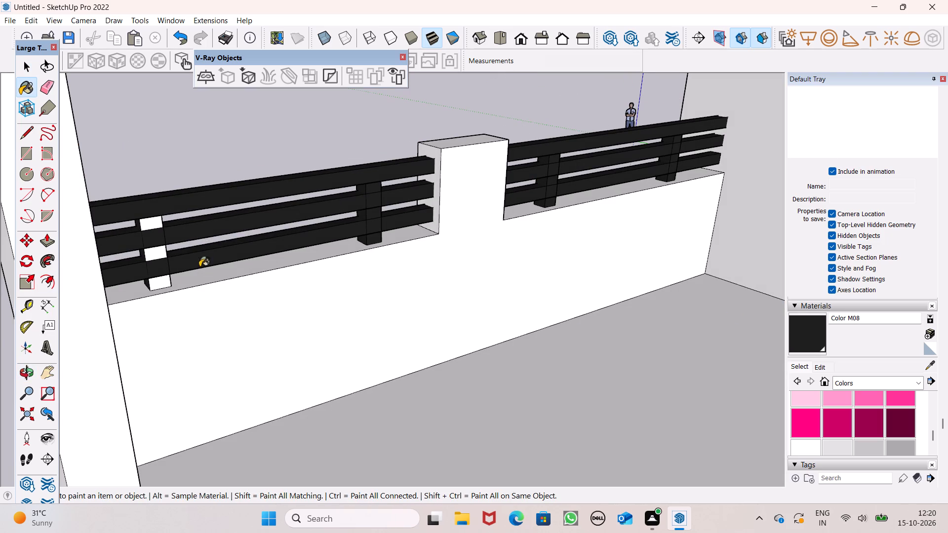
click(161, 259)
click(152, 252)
Examine the lower balcony's painted railing from outside and the building's whole front facade.
scroll(455, 181, down, 2)
middle_drag(216, 249, 629, 255)
scroll(464, 220, down, 6)
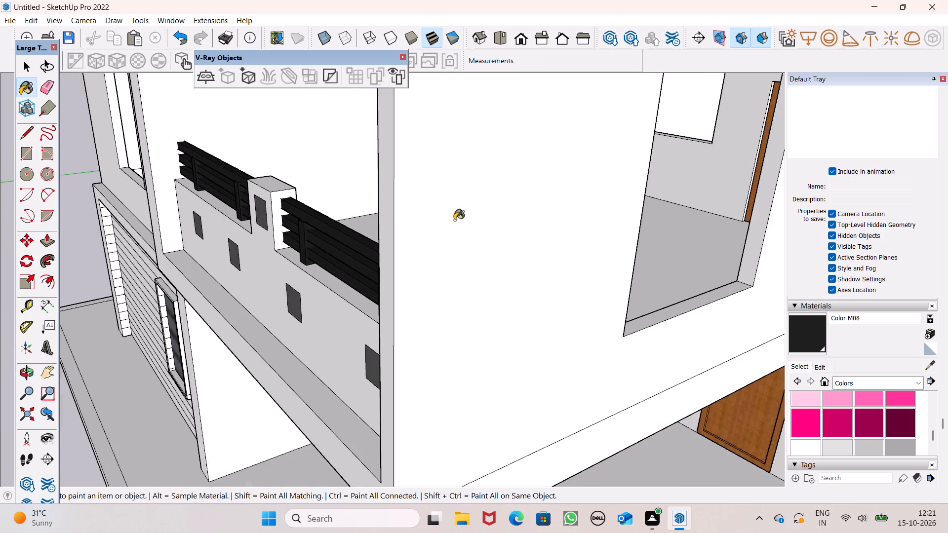
middle_drag(323, 272, 442, 257)
scroll(430, 227, down, 2)
scroll(430, 227, up, 1)
scroll(430, 228, down, 1)
key(space)
key(space)
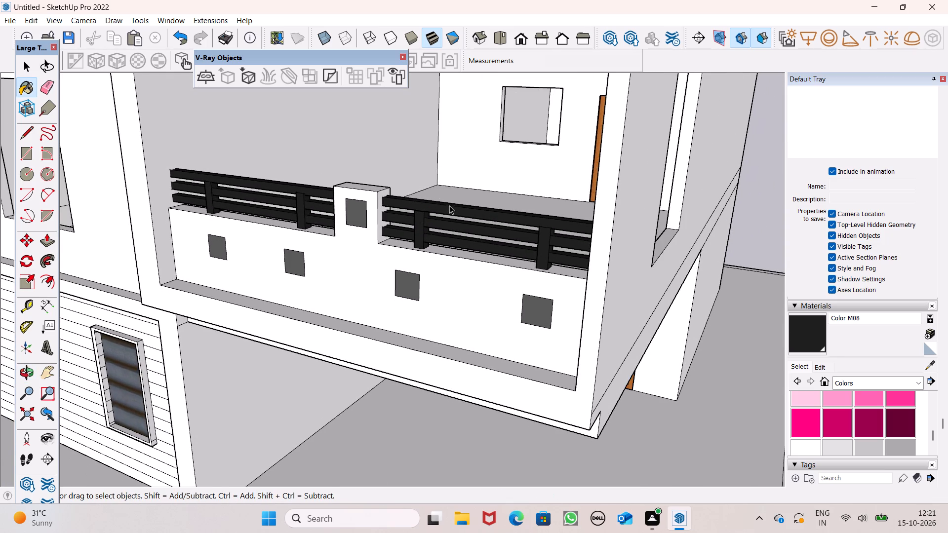
scroll(451, 207, down, 8)
middle_drag(518, 238, 563, 245)
scroll(565, 248, down, 4)
scroll(474, 221, down, 2)
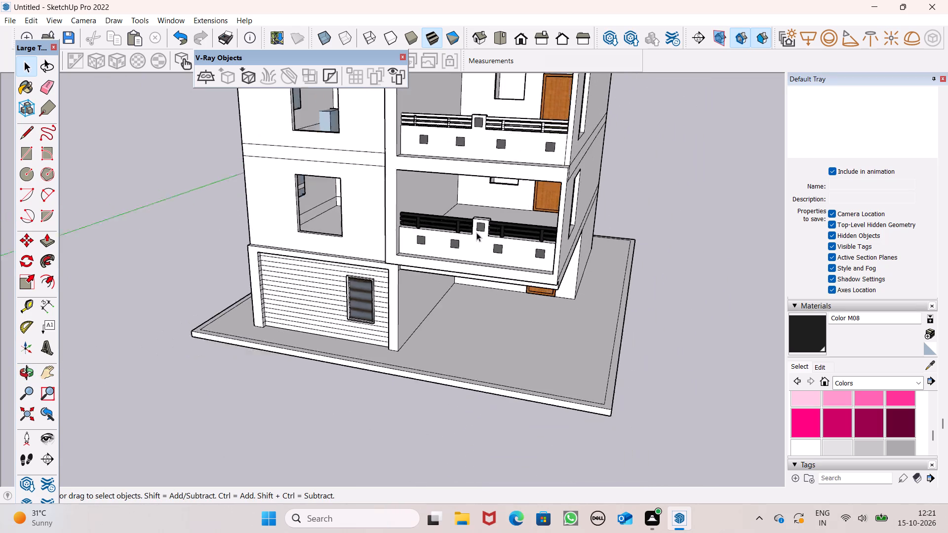
scroll(476, 232, down, 3)
middle_drag(480, 241, 560, 229)
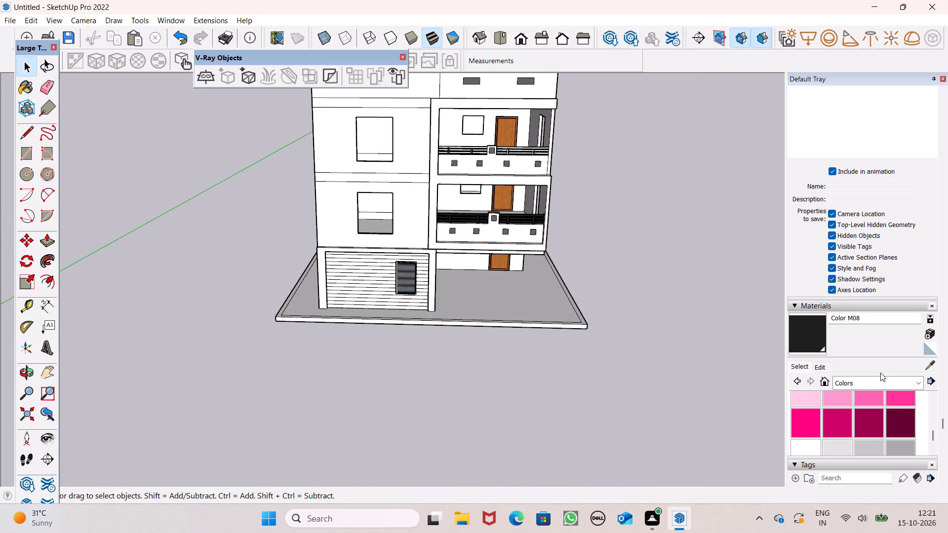
Paint the front face of the frame around the two balconies and the top of its upper band with Color I06.
scroll(867, 436, up, 3)
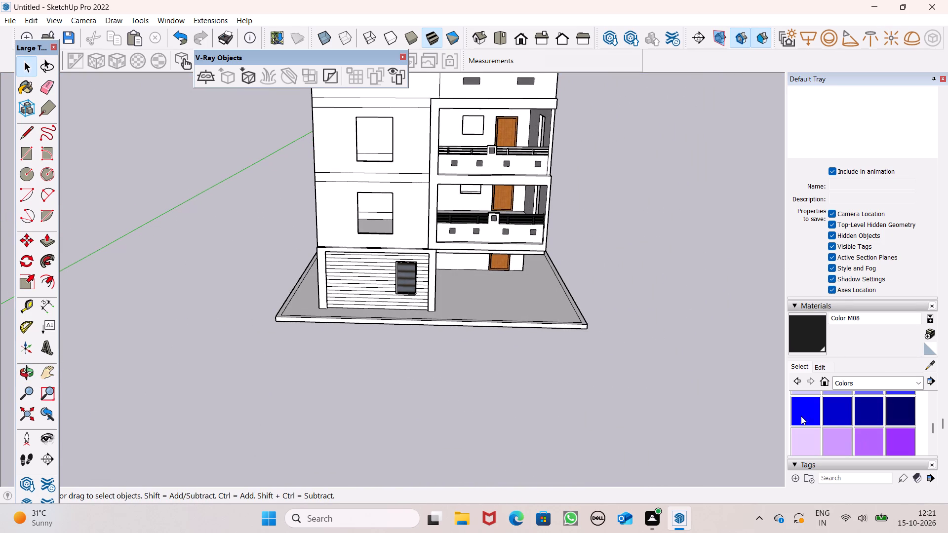
click(799, 416)
drag(840, 411, 836, 403)
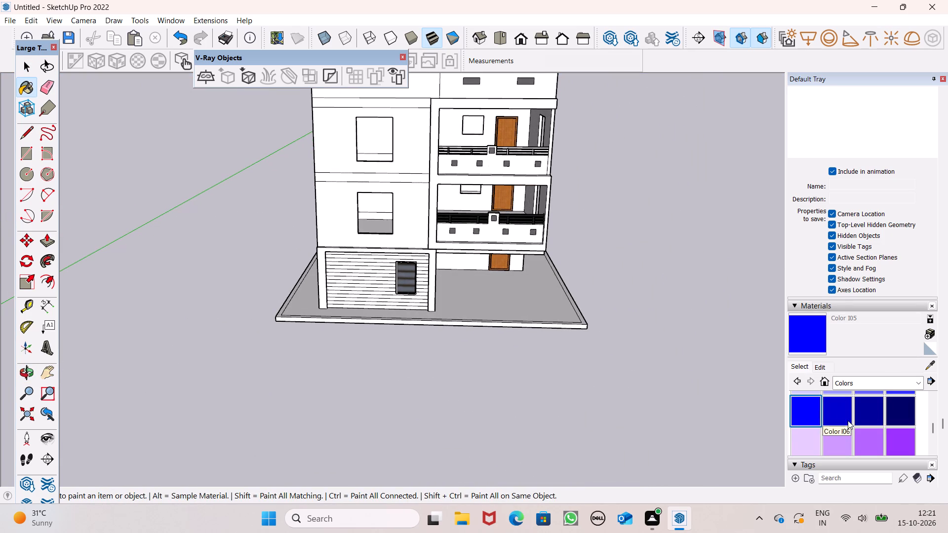
click(843, 413)
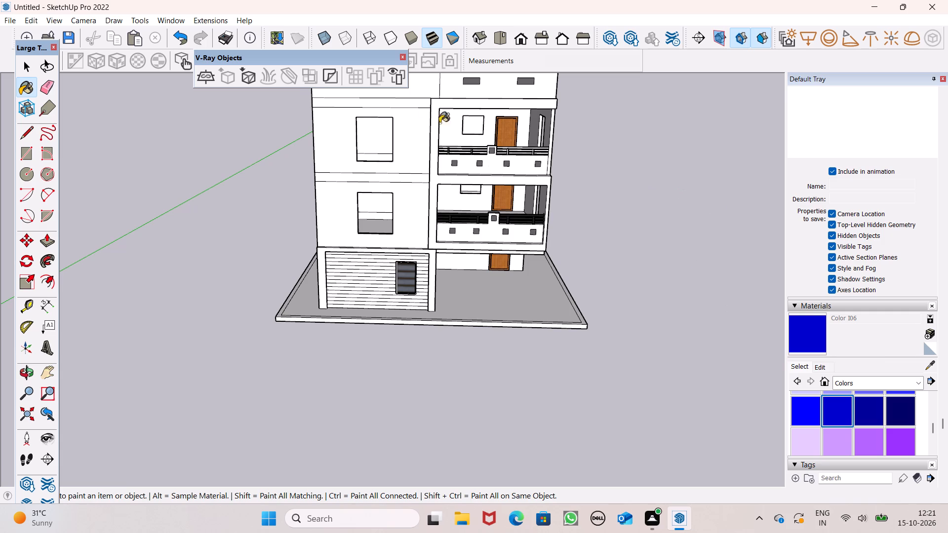
scroll(422, 116, up, 6)
scroll(421, 112, down, 1)
scroll(421, 112, up, 1)
click(445, 104)
middle_drag(463, 164, 529, 328)
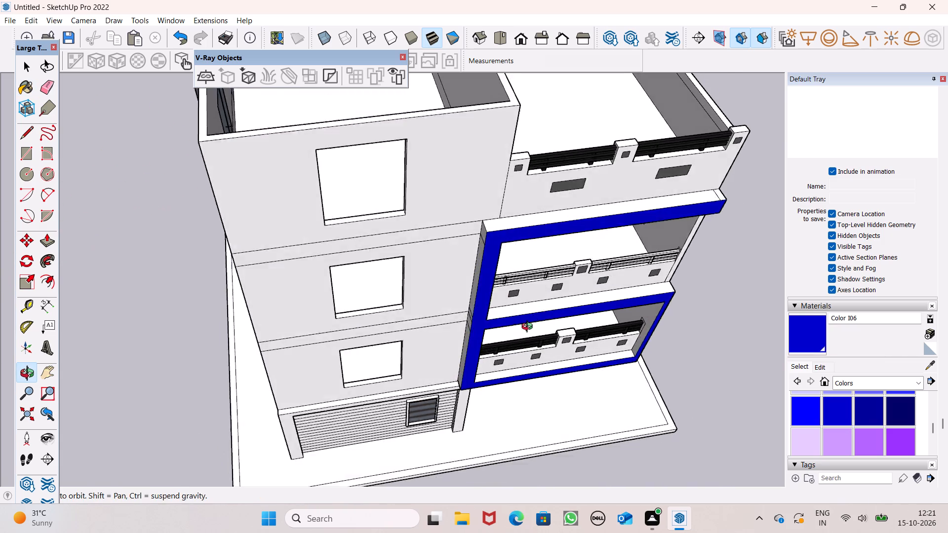
middle_drag(529, 328, 530, 320)
scroll(523, 278, up, 2)
click(491, 214)
Erase the short dividing edges across the balcony frame's outer side face at both floor-band levels.
middle_drag(582, 203, 615, 189)
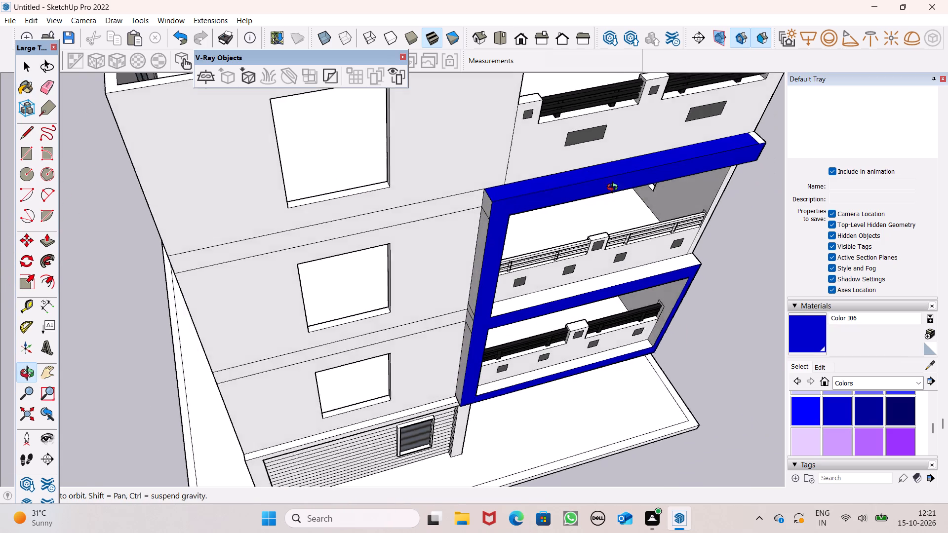
middle_drag(615, 189, 690, 173)
click(56, 82)
scroll(487, 179, up, 2)
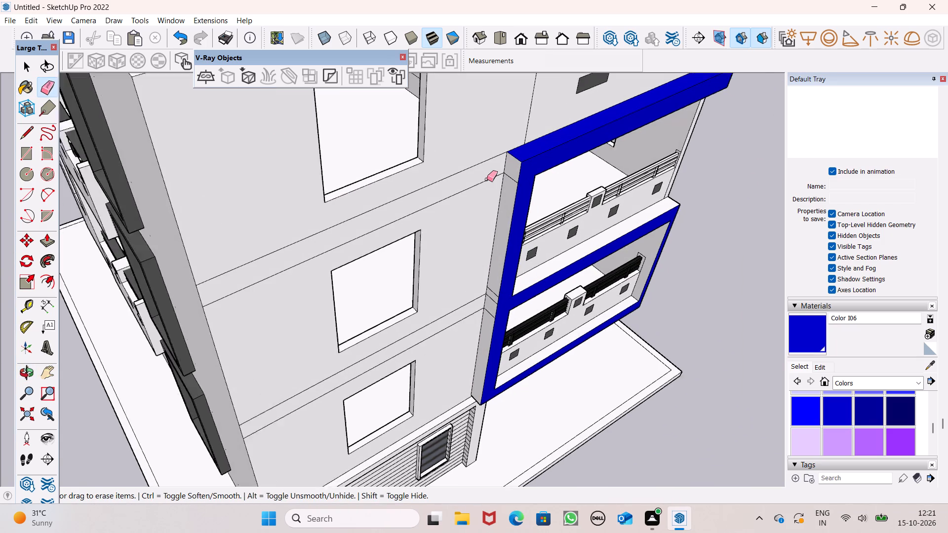
scroll(487, 179, up, 2)
drag(516, 174, 516, 179)
scroll(482, 346, up, 6)
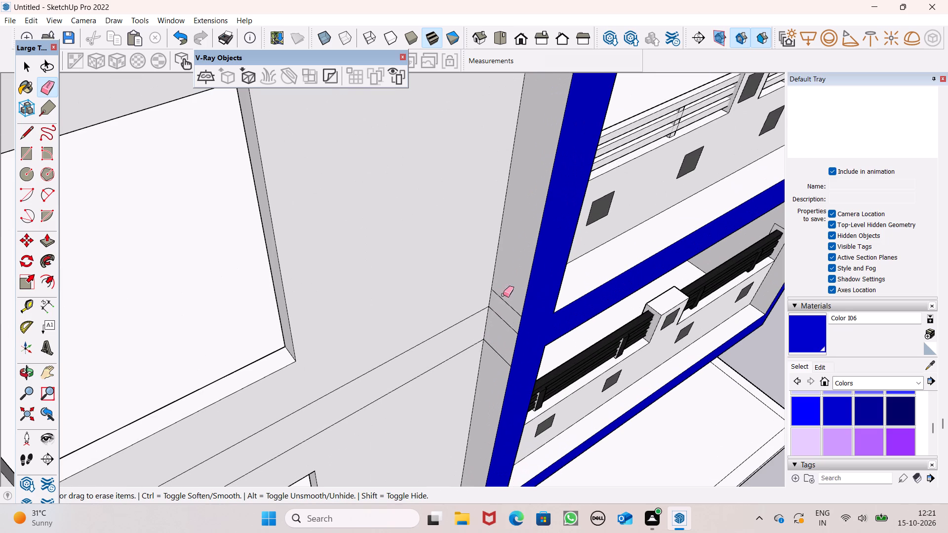
drag(512, 293, 489, 358)
scroll(498, 229, down, 7)
scroll(502, 195, up, 1)
scroll(502, 195, down, 5)
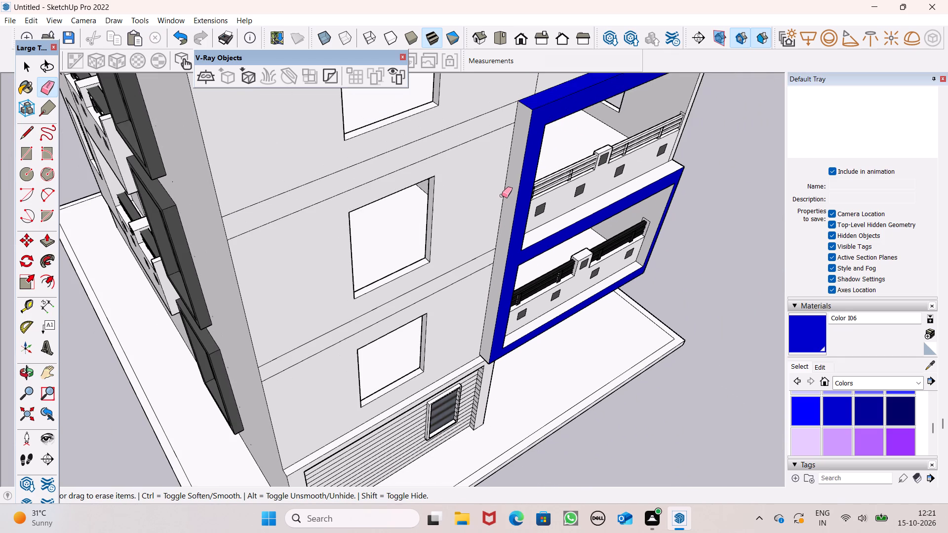
Paint the balcony frame's outer side face and the top of the band between the two balconies with Color I06.
middle_drag(524, 387, 392, 273)
scroll(391, 267, up, 1)
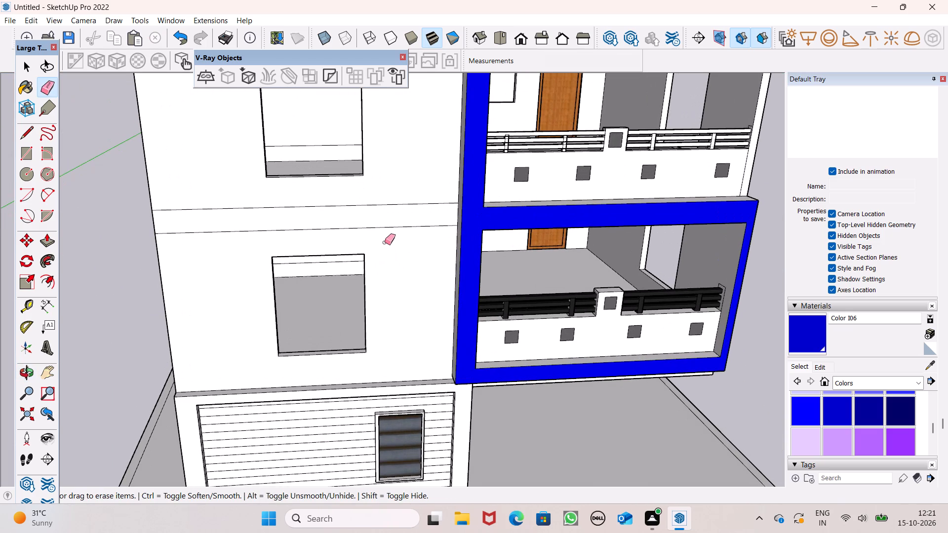
scroll(384, 241, down, 3)
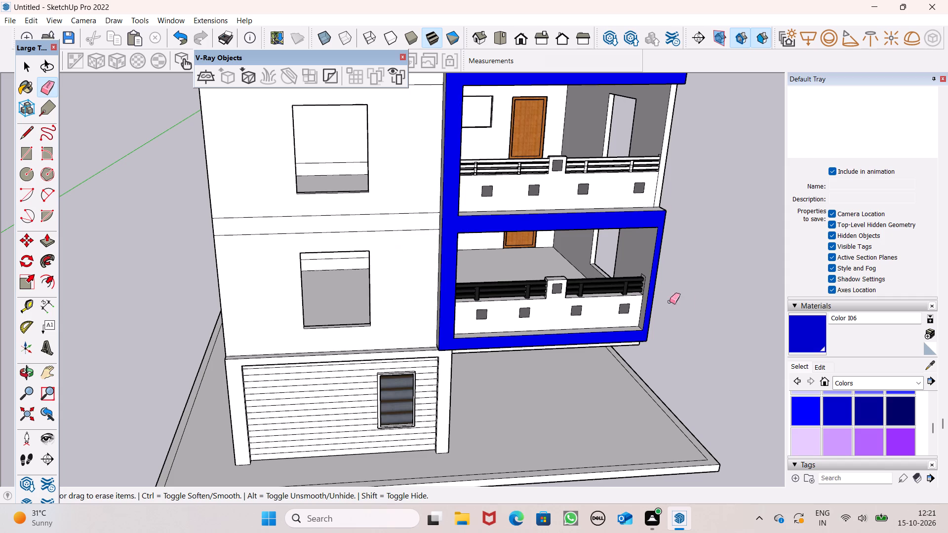
click(811, 338)
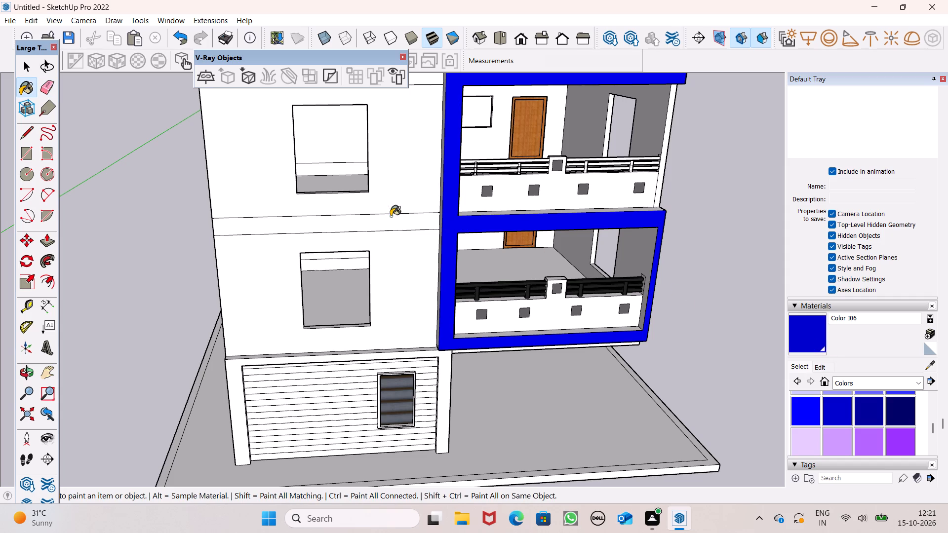
scroll(417, 210, down, 1)
scroll(436, 207, up, 5)
middle_drag(459, 232, 574, 237)
scroll(518, 203, down, 1)
scroll(518, 203, up, 1)
click(510, 193)
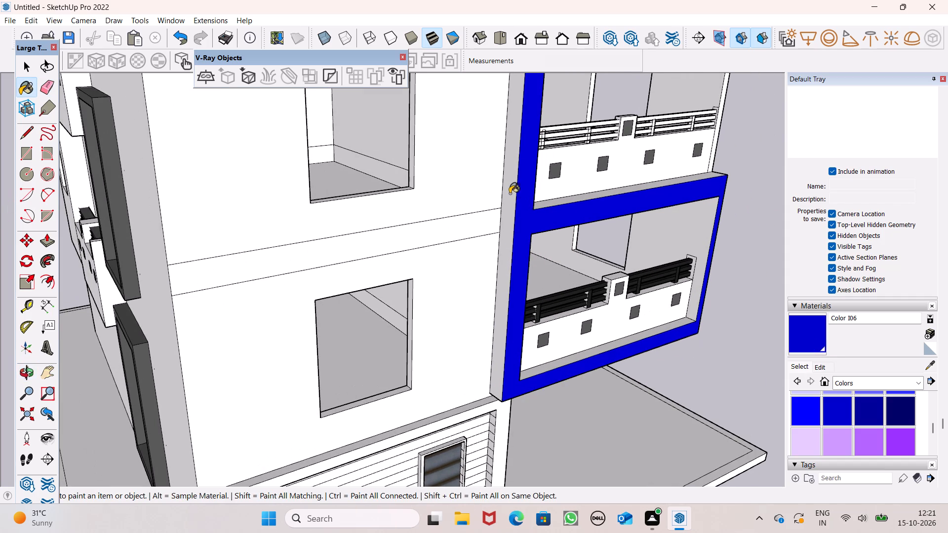
scroll(584, 226, down, 1)
scroll(584, 224, up, 5)
click(562, 185)
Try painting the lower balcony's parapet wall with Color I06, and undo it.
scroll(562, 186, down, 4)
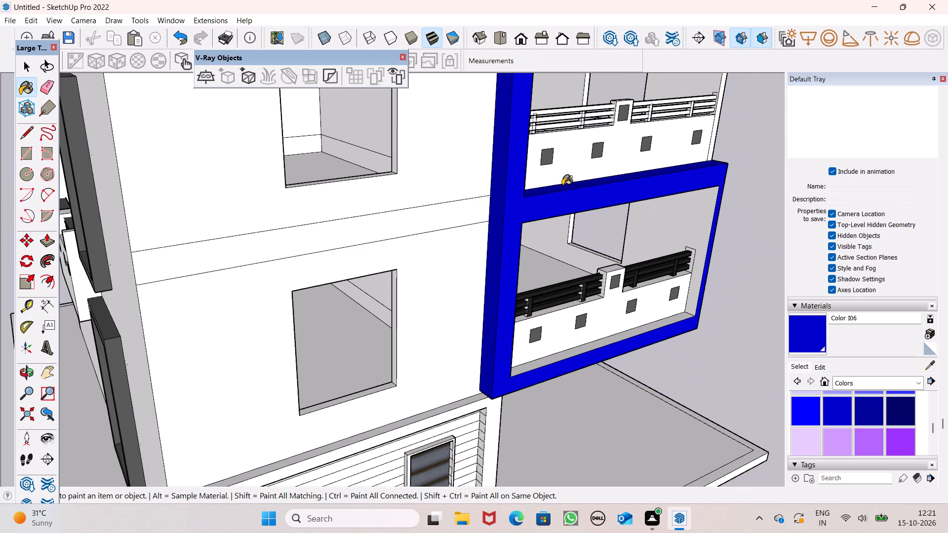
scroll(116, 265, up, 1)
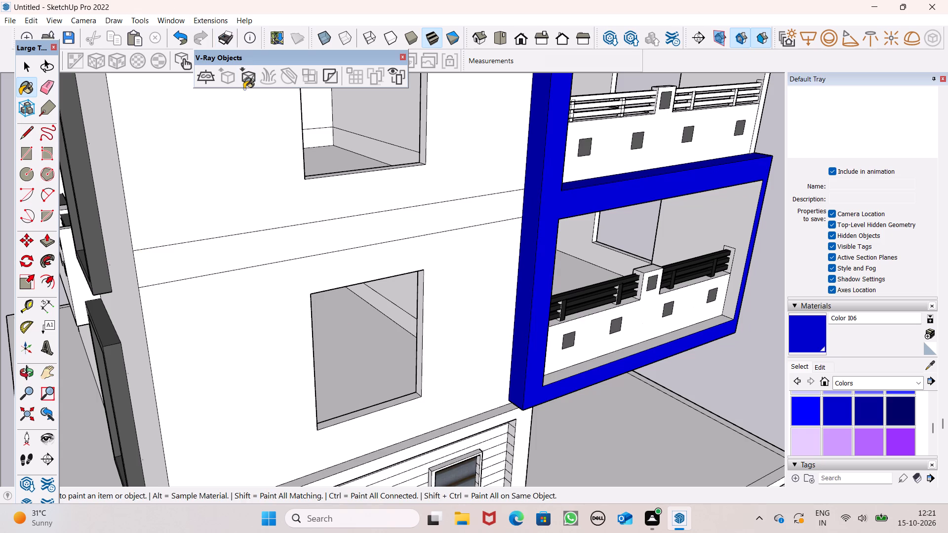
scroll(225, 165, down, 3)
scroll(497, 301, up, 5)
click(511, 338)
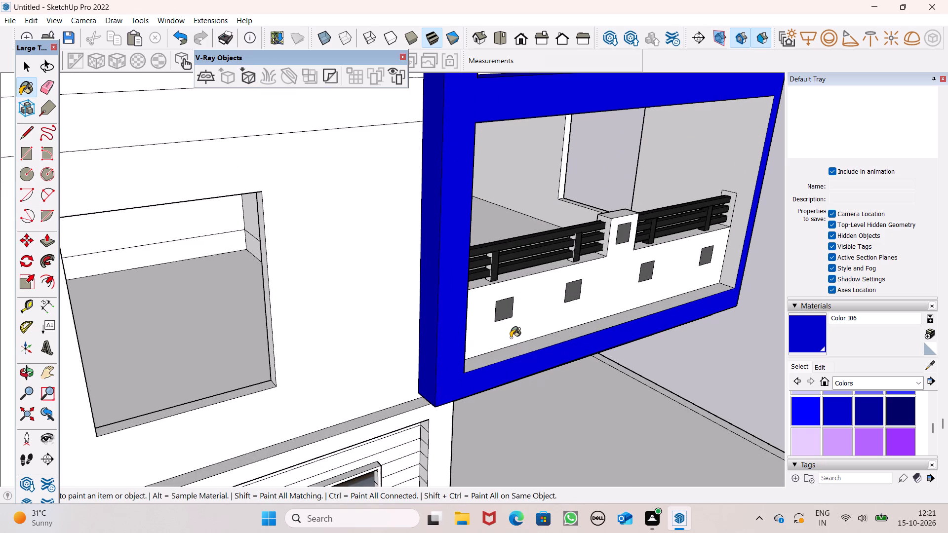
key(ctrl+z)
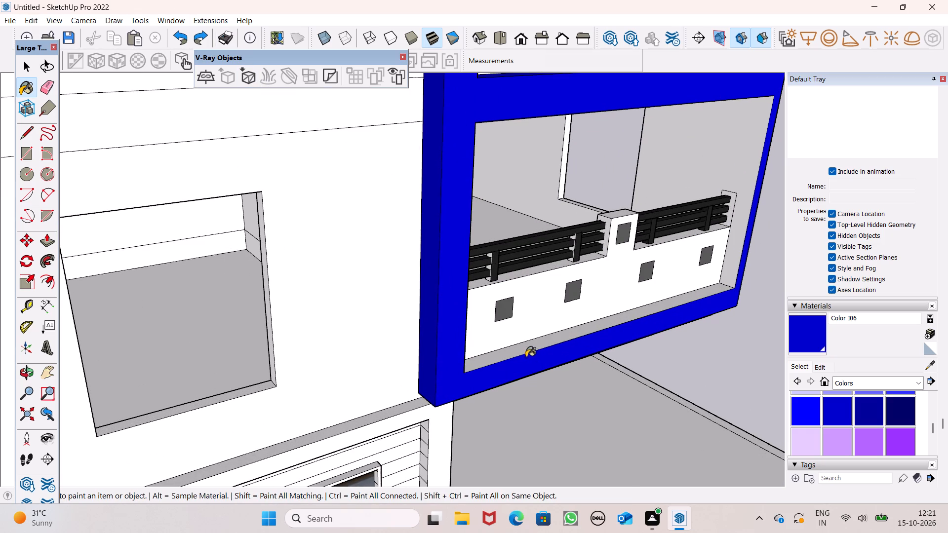
Paint the ledge on top of the frame's bottom band, in front of the lower balcony's parapet, with Color I06.
click(523, 354)
scroll(545, 374, up, 5)
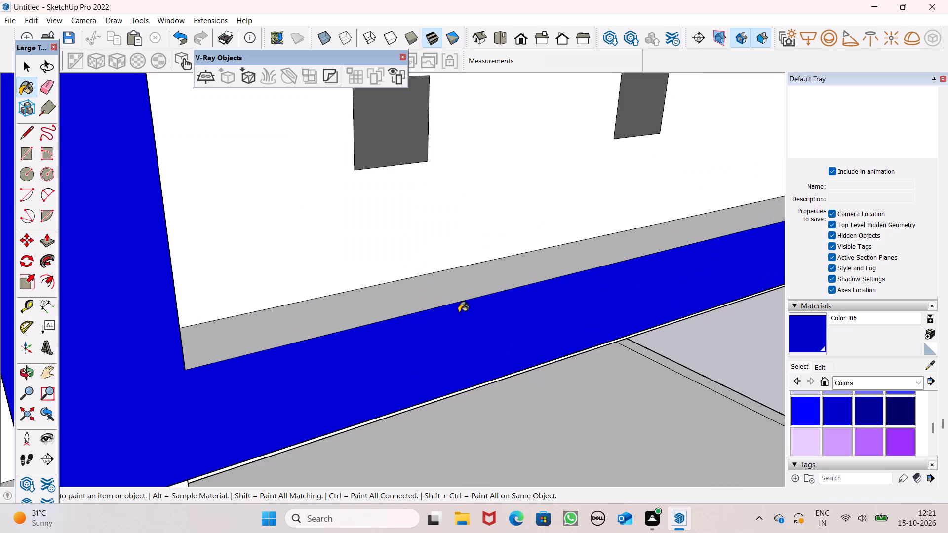
click(442, 298)
scroll(436, 287, down, 10)
scroll(442, 288, up, 1)
scroll(442, 288, down, 2)
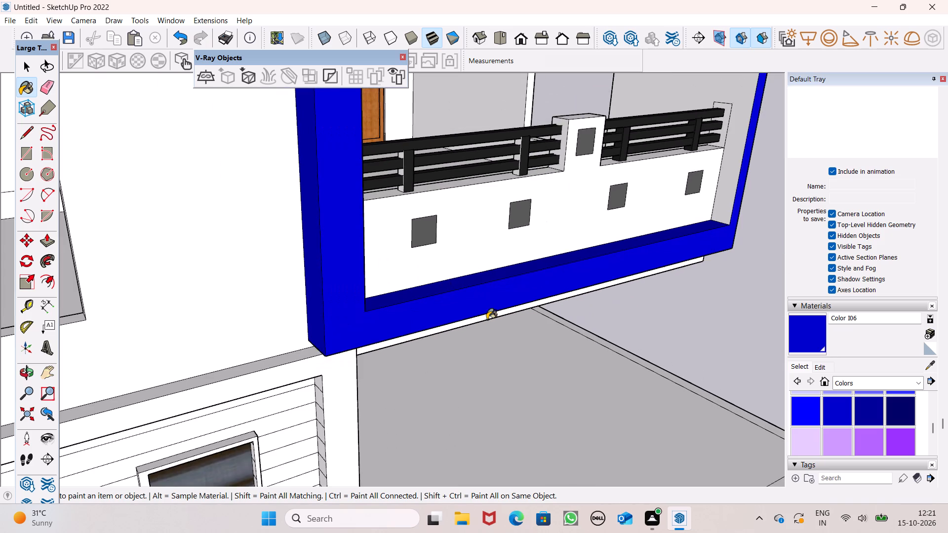
Paint the end face of the frame's middle band and the upper band along the side wall with Color I06.
middle_drag(487, 320, 174, 358)
scroll(182, 329, down, 3)
middle_drag(443, 368, 357, 412)
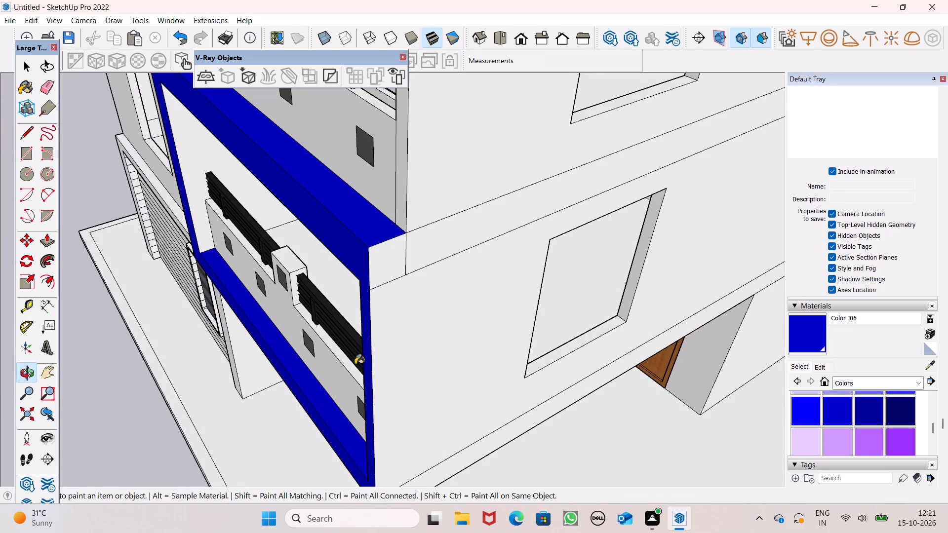
click(388, 270)
scroll(419, 343, down, 8)
scroll(415, 165, up, 9)
scroll(402, 137, down, 1)
click(402, 137)
click(422, 162)
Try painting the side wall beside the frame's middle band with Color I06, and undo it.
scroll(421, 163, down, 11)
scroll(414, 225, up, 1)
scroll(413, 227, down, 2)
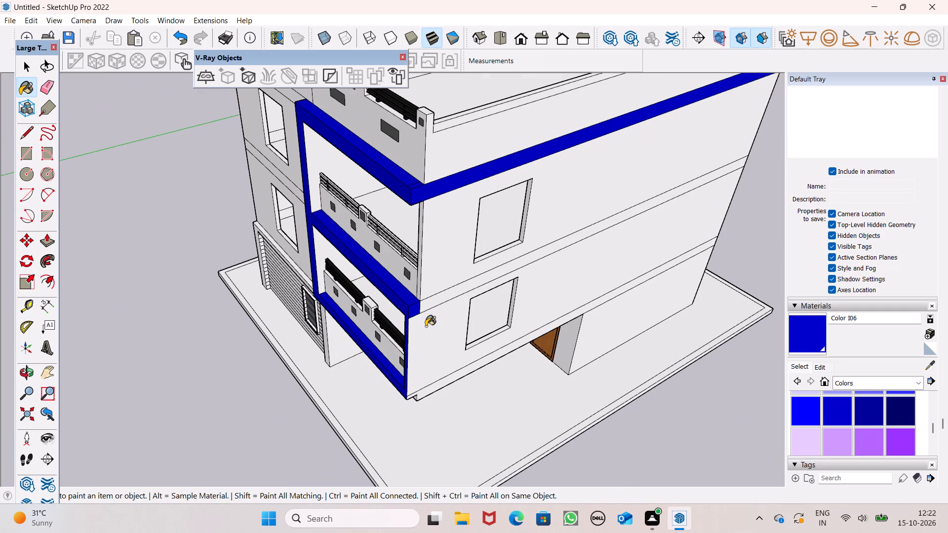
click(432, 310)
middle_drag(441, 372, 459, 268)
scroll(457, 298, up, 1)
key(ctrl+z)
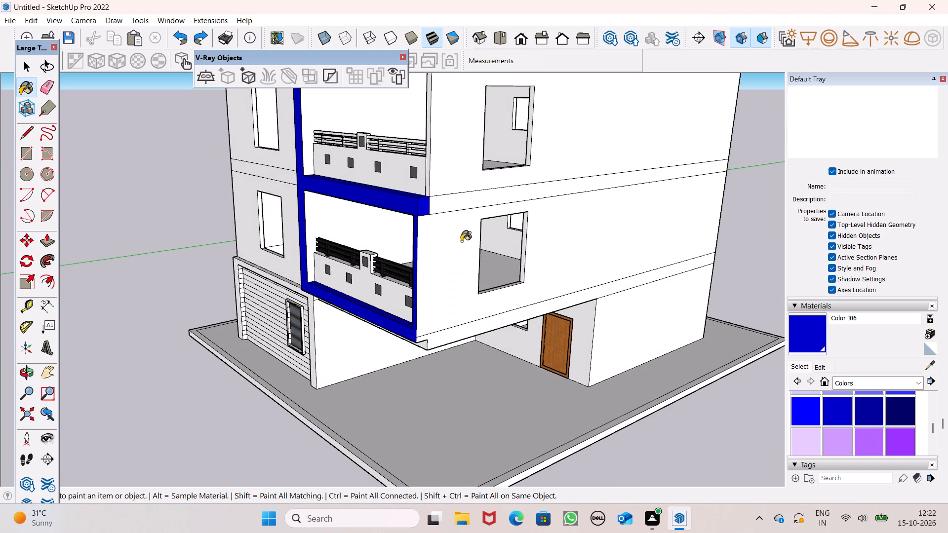
Paint the side wall's middle floor band and its lowest floor band with Color I06.
click(439, 201)
click(460, 337)
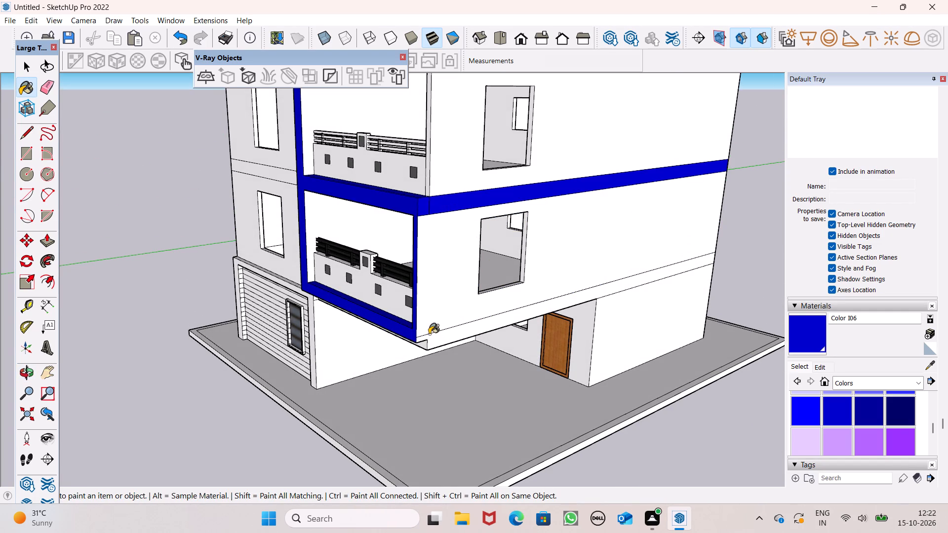
Examine the building's front facade with the coloured balcony frame from a distance and from above.
middle_drag(419, 357, 610, 322)
key(space)
scroll(579, 302, down, 5)
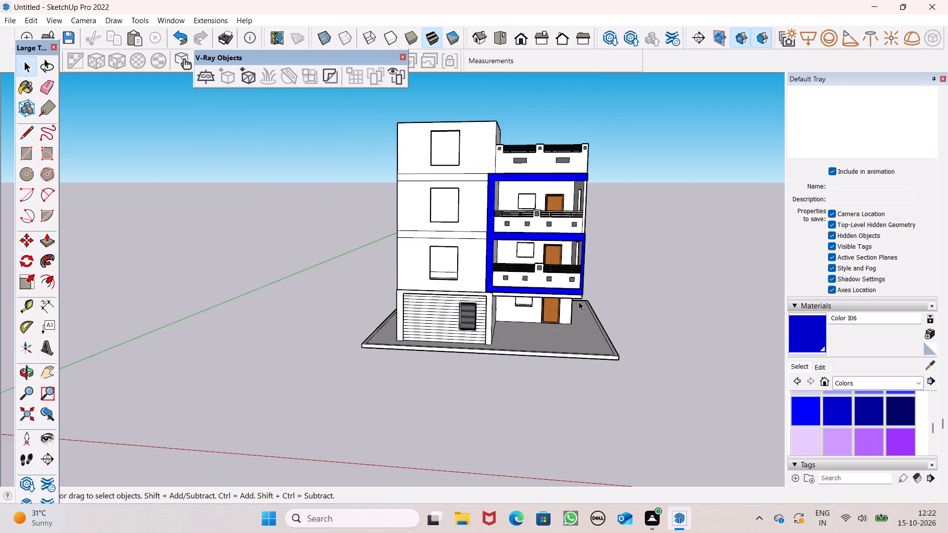
scroll(579, 312, down, 4)
scroll(579, 320, up, 3)
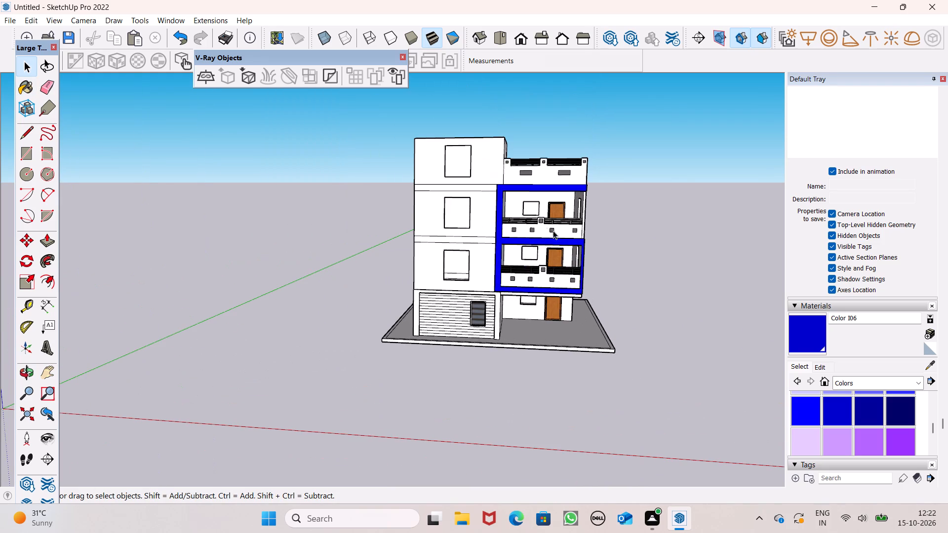
scroll(542, 238, up, 4)
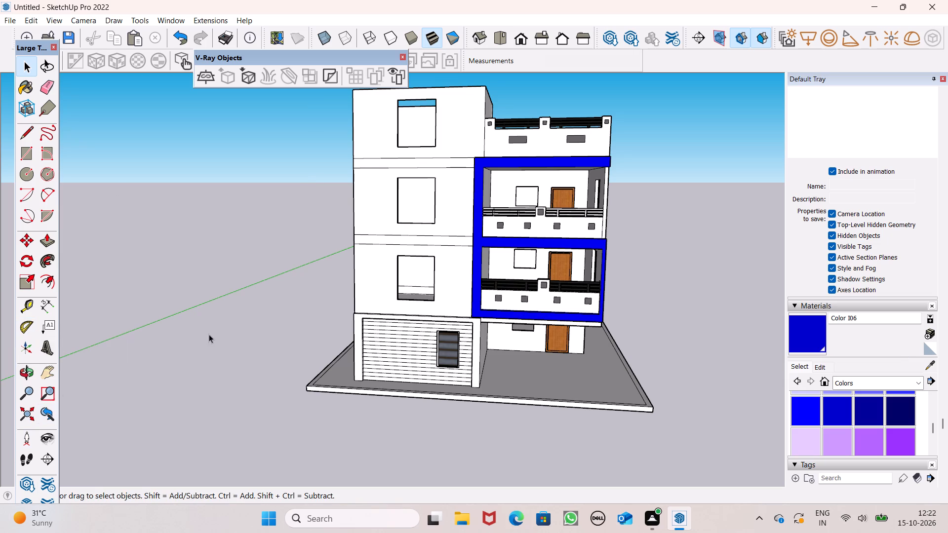
scroll(402, 252, down, 3)
middle_drag(399, 281, 445, 354)
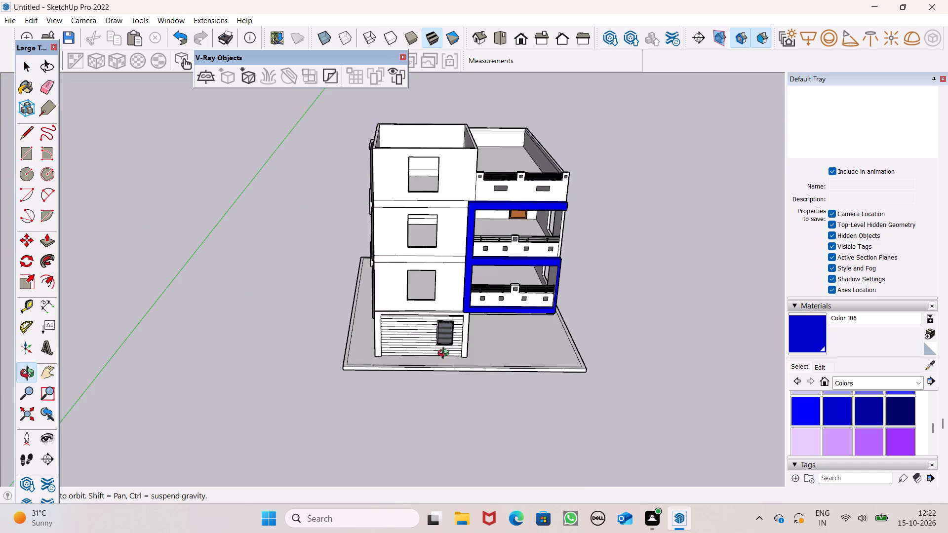
Draw an upright rectangle in the open space beside the building's front facade as a window outline.
middle_drag(445, 354, 444, 332)
scroll(441, 274, up, 1)
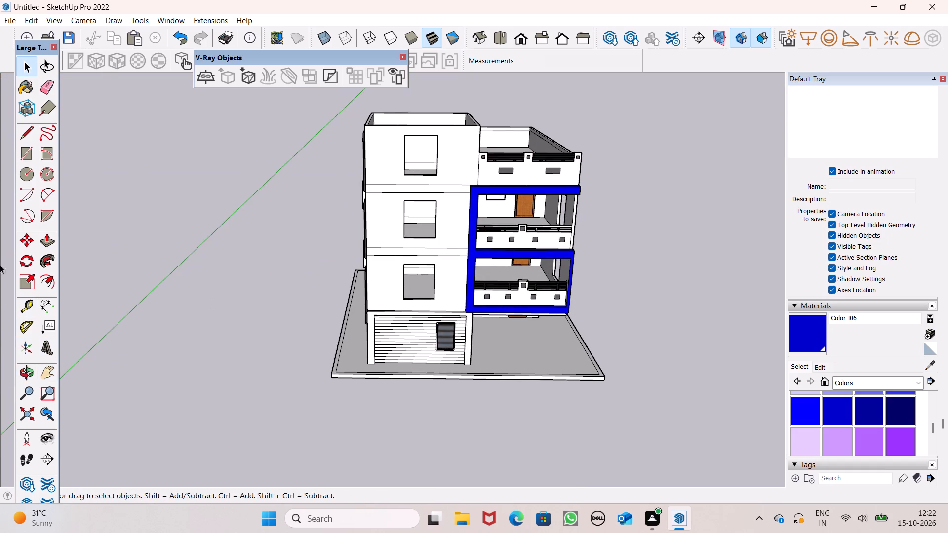
click(36, 150)
scroll(445, 193, down, 4)
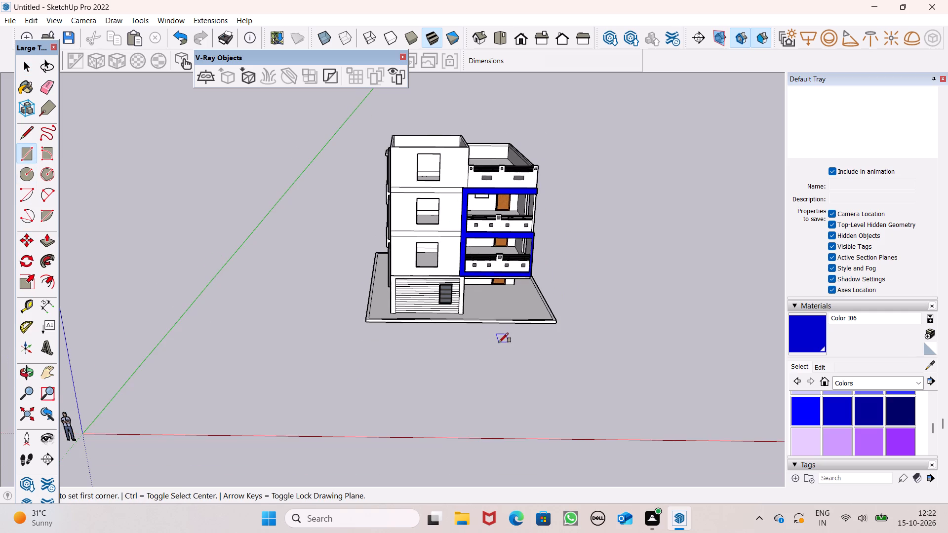
middle_drag(499, 343, 494, 255)
click(575, 253)
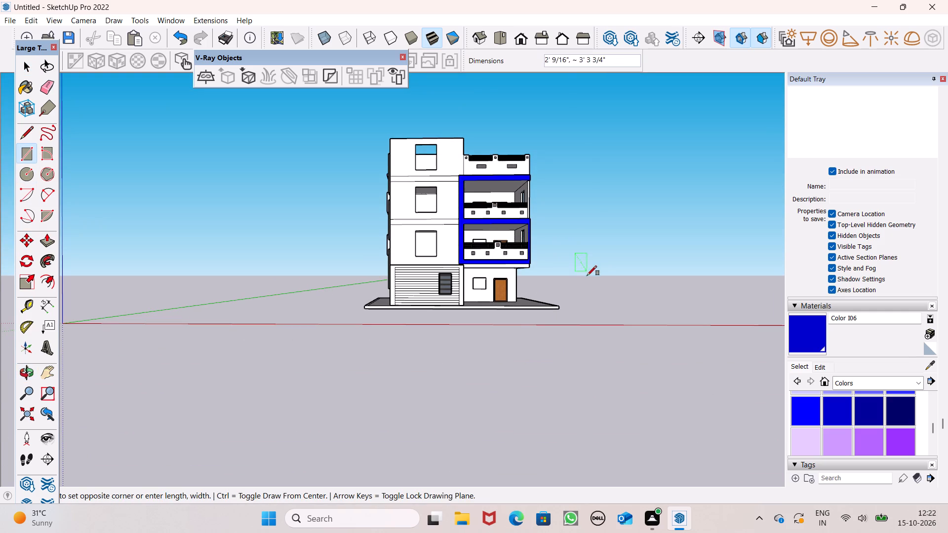
click(593, 276)
scroll(596, 261, up, 3)
scroll(600, 261, down, 1)
scroll(601, 261, up, 5)
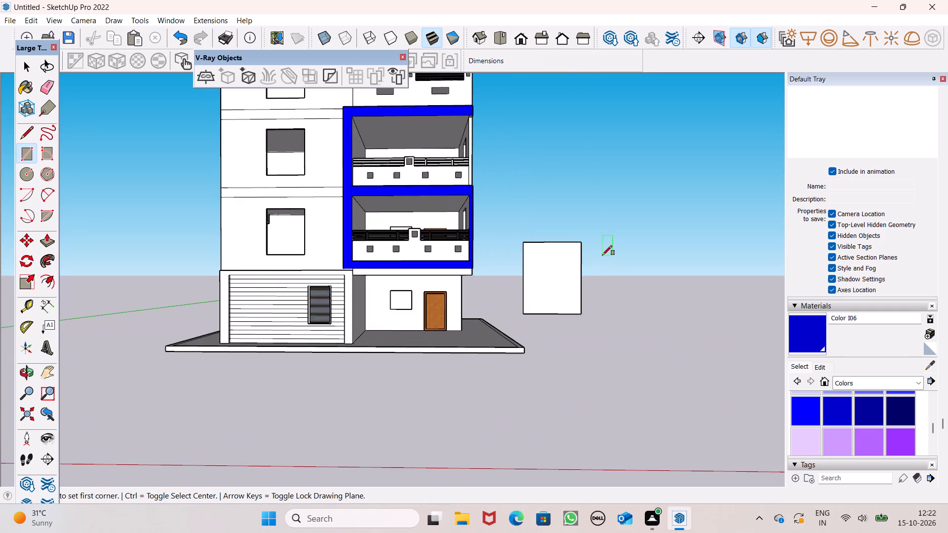
scroll(602, 255, up, 2)
Offset the upright rectangle's outline slightly inward to form an even border for the window frame.
click(45, 279)
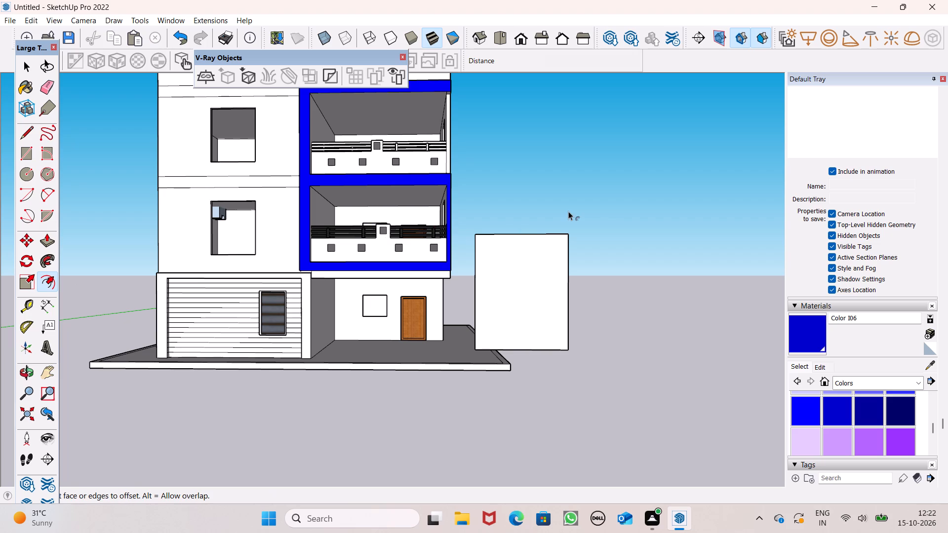
scroll(527, 238, up, 1)
drag(527, 238, 532, 243)
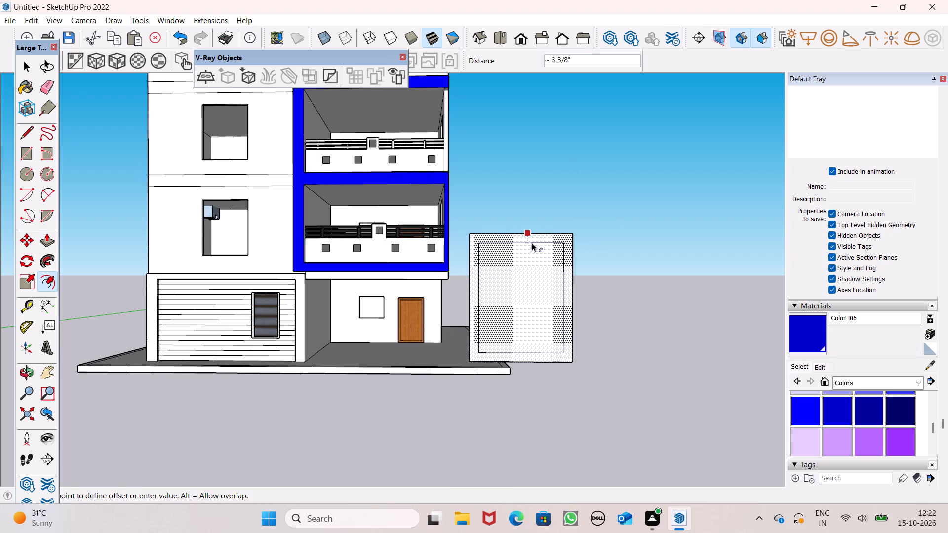
drag(532, 243, 692, 238)
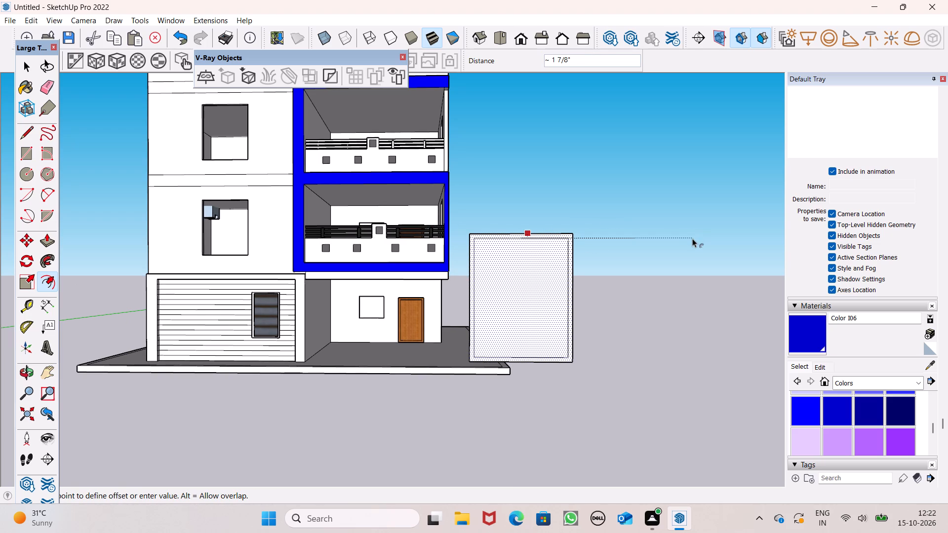
drag(692, 238, 692, 240)
key(space)
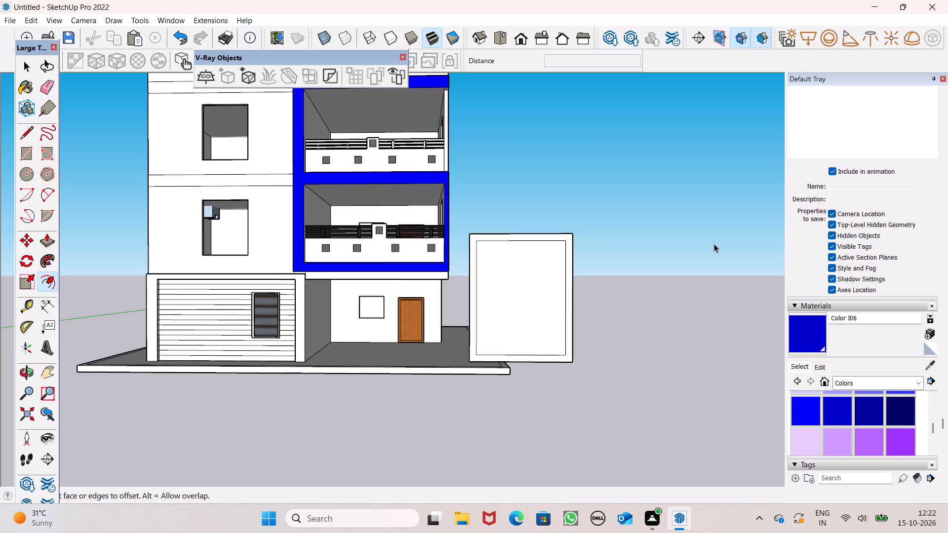
click(714, 243)
Draw a vertical strip about 2 9/16" wide and 3' 6 1/4" tall between the inner outline's top and bottom edges.
click(24, 151)
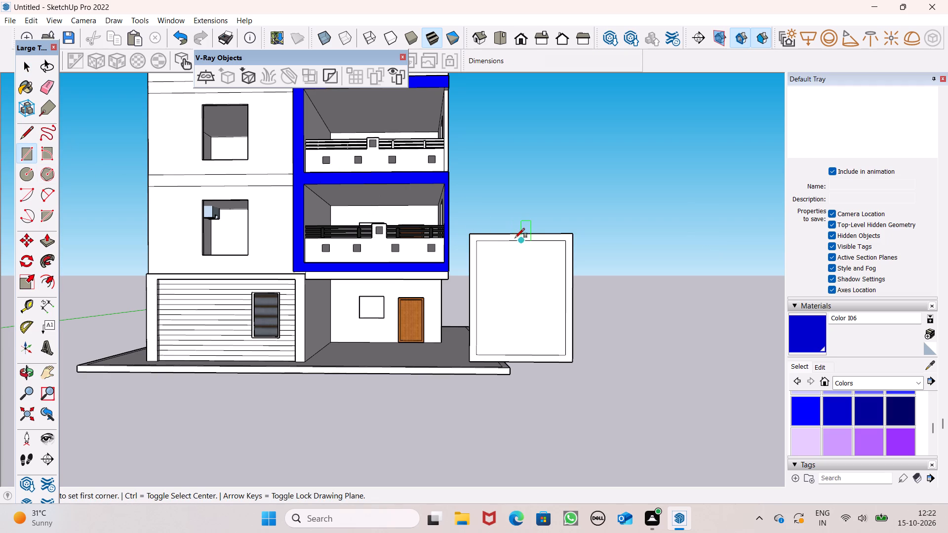
scroll(512, 253, up, 4)
scroll(512, 254, down, 1)
scroll(512, 254, up, 1)
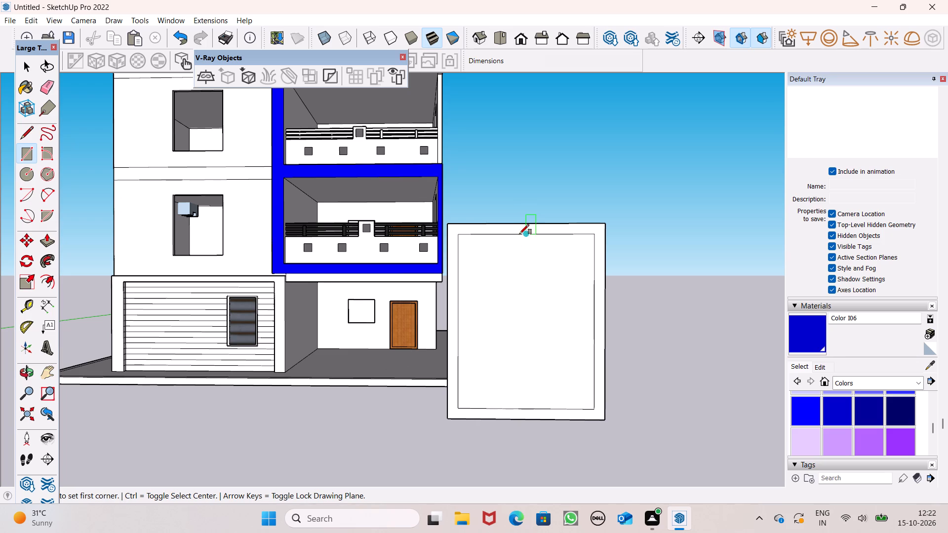
click(515, 232)
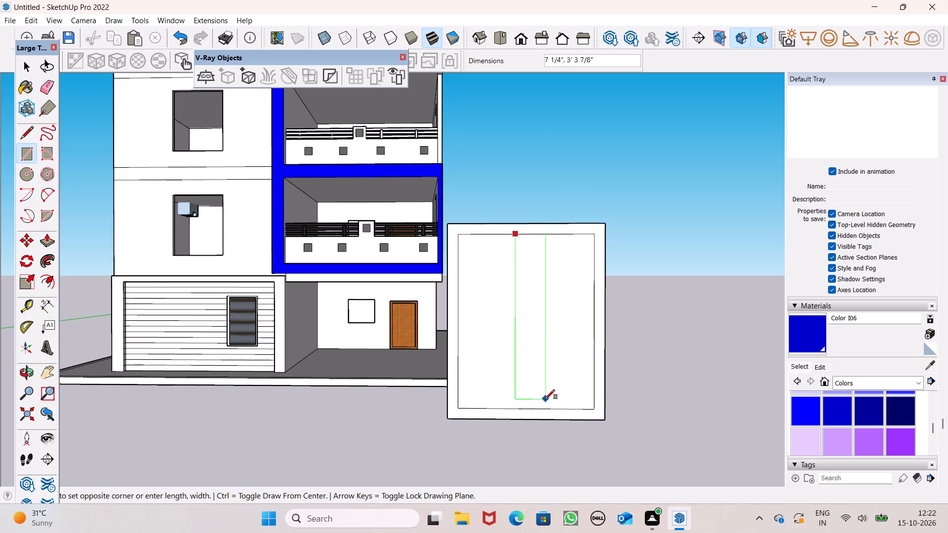
scroll(542, 407, up, 3)
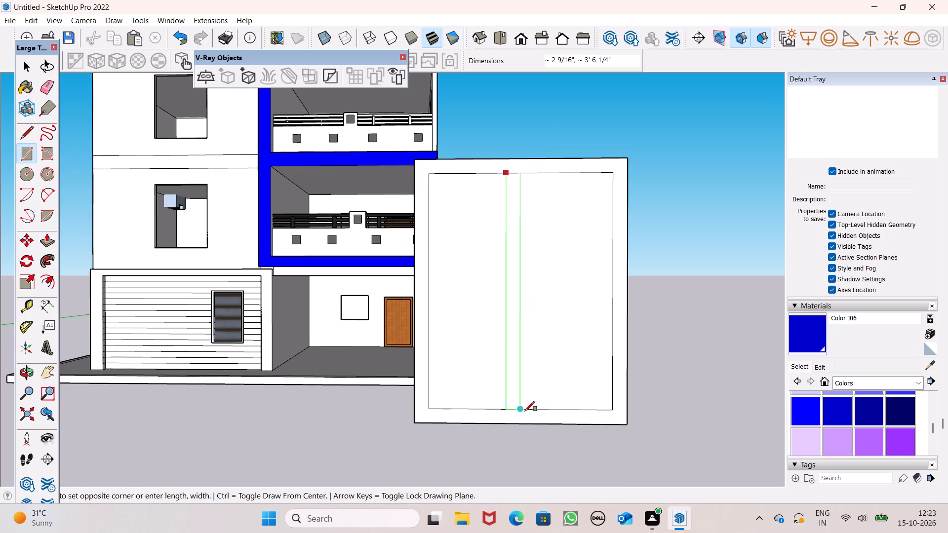
click(525, 411)
key(space)
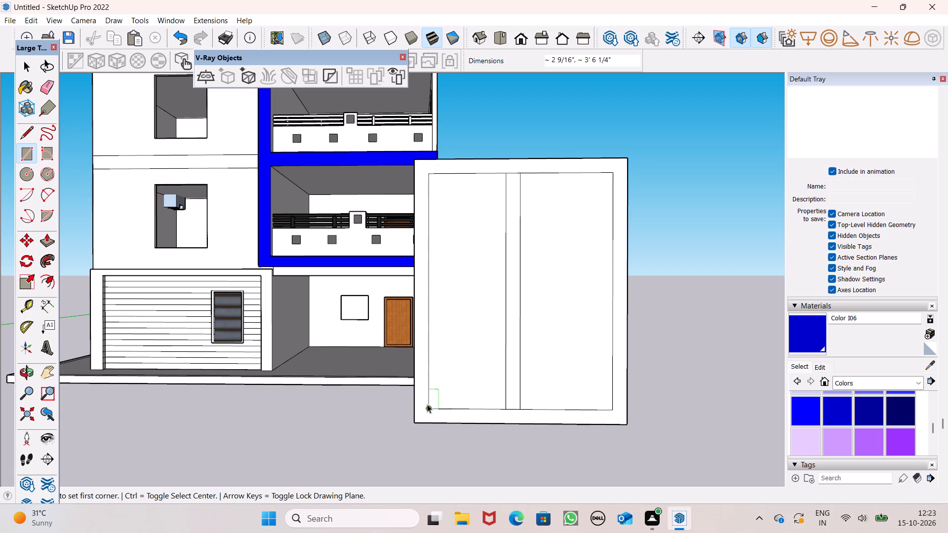
Move the vertical strip with its edges 1" sideways toward the centre of the window outline.
scroll(440, 395, down, 1)
scroll(643, 327, up, 2)
scroll(643, 327, down, 1)
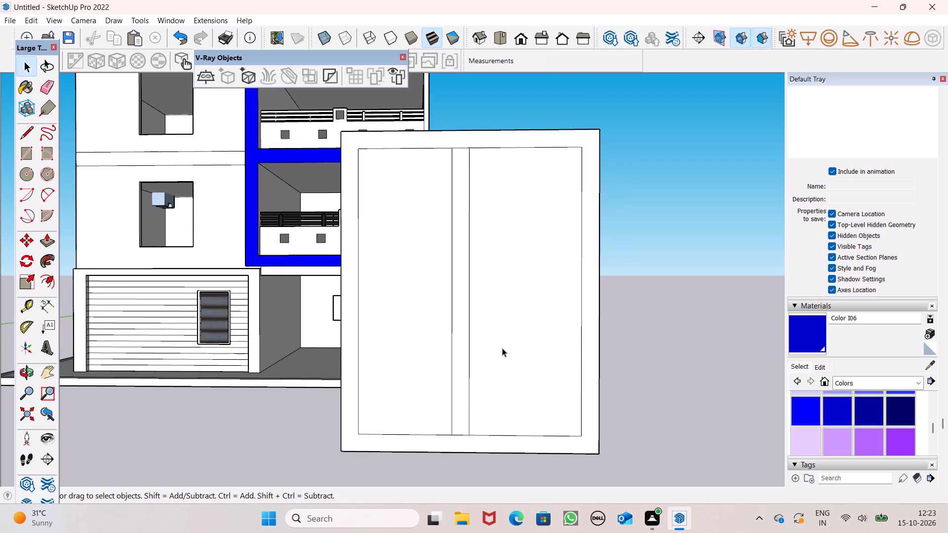
scroll(502, 348, down, 1)
double_click(462, 363)
key(m)
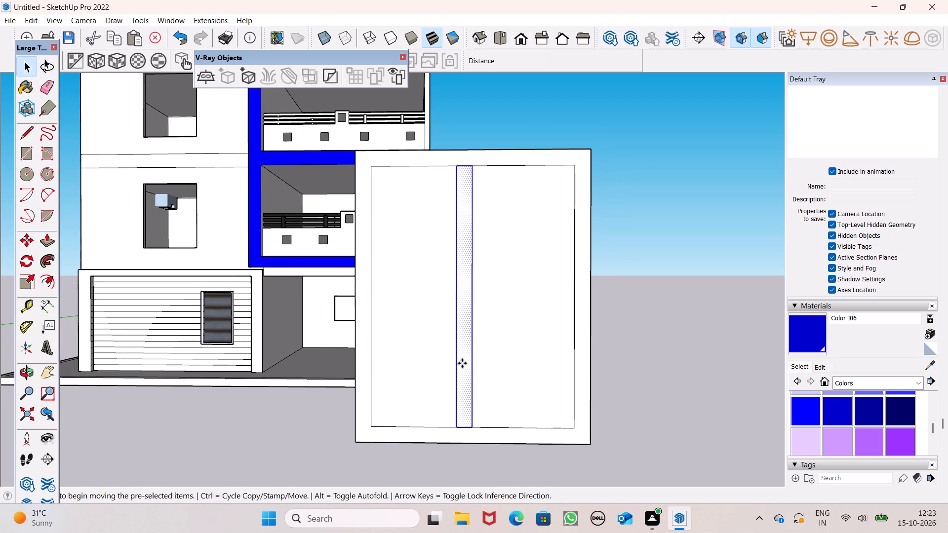
key(Return)
drag(472, 363, 478, 360)
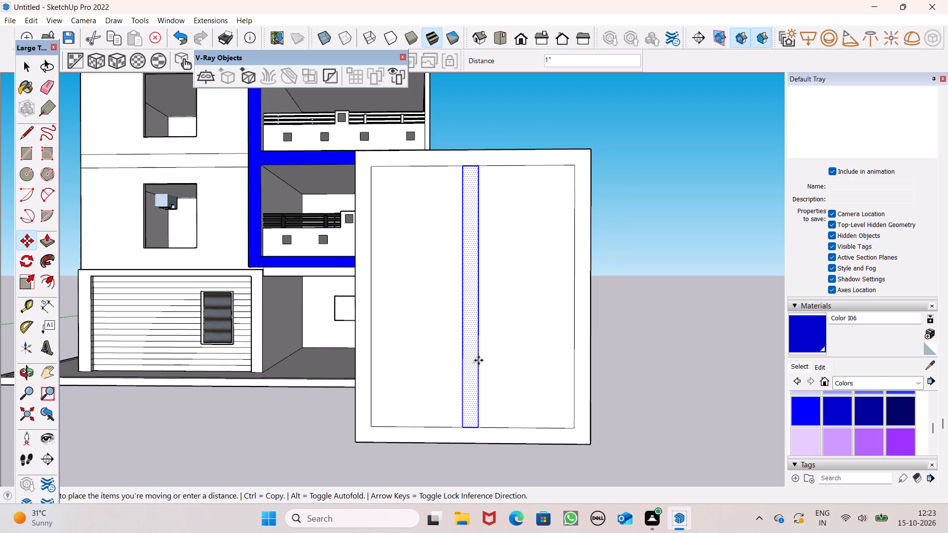
drag(478, 360, 478, 360)
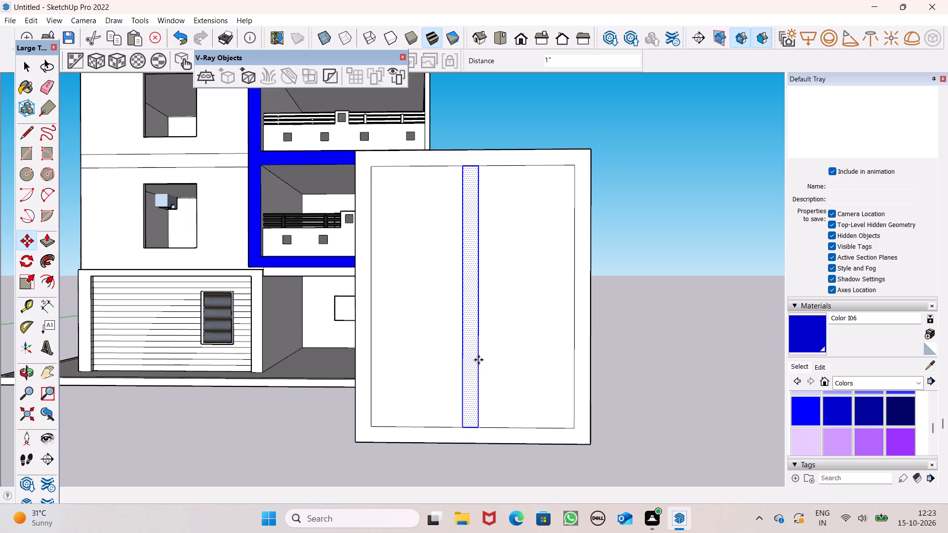
key(space)
click(633, 348)
Erase the short edges at the top and bottom of the central strip to merge it with the border.
scroll(634, 329, down, 4)
middle_drag(634, 329, 580, 392)
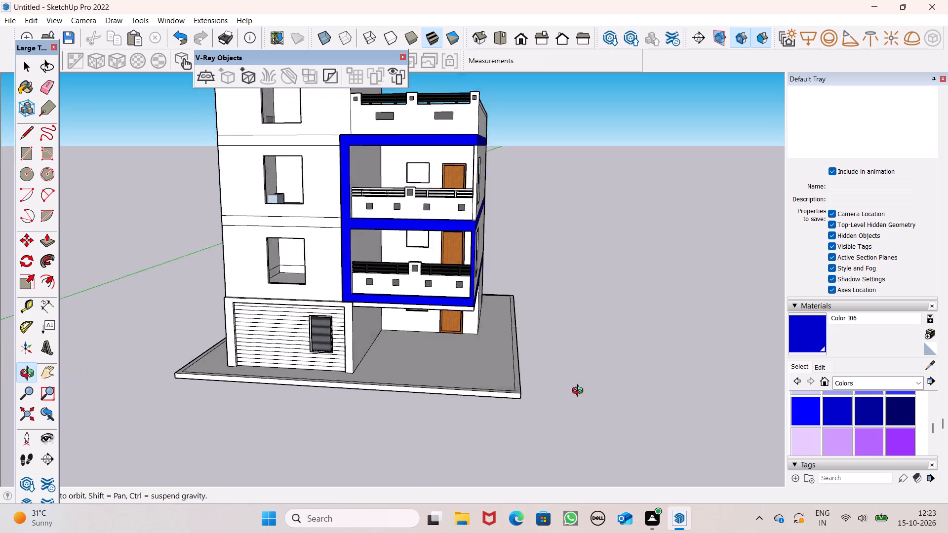
middle_drag(580, 392, 543, 385)
scroll(609, 299, down, 7)
scroll(502, 360, up, 6)
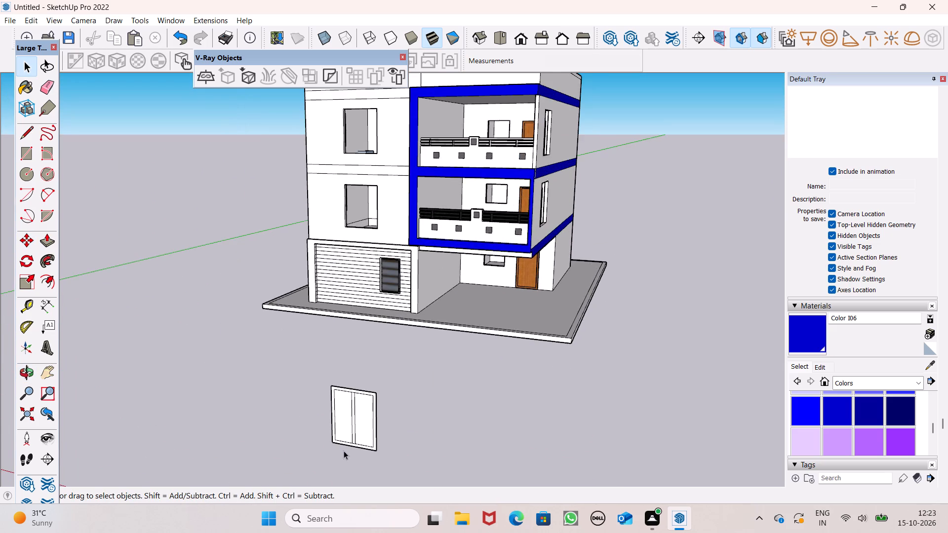
scroll(341, 451, up, 1)
middle_drag(341, 446, 358, 414)
click(47, 96)
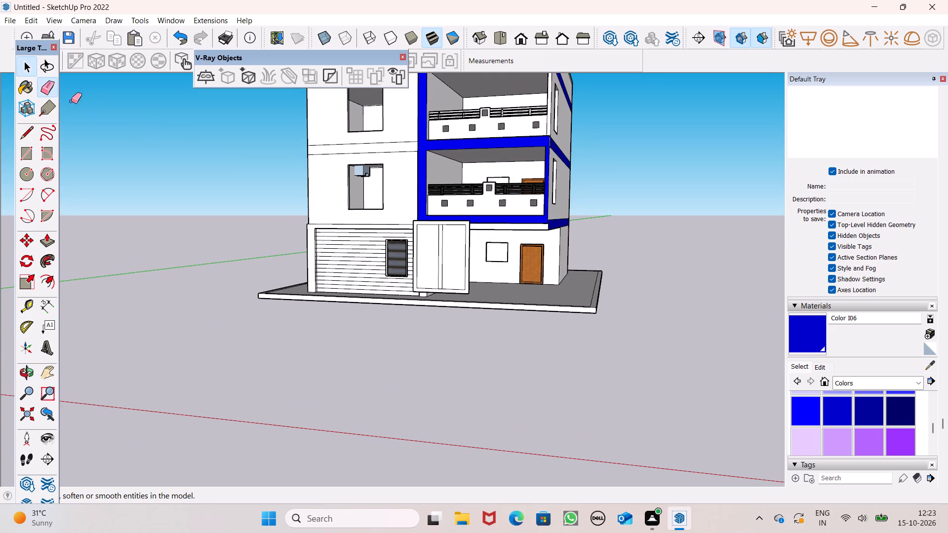
scroll(456, 291, up, 4)
scroll(431, 161, up, 1)
scroll(431, 156, down, 1)
scroll(431, 156, up, 3)
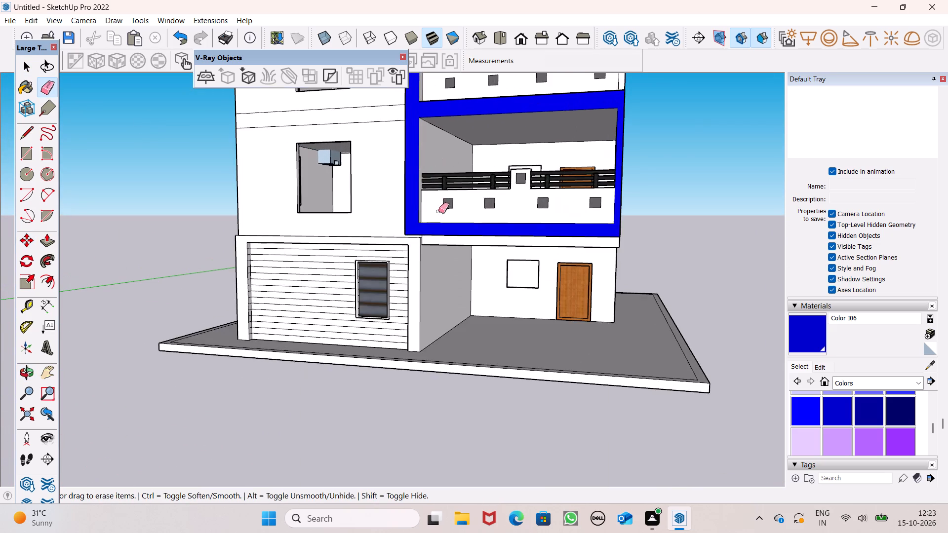
scroll(442, 228, down, 3)
scroll(435, 295, up, 9)
click(455, 252)
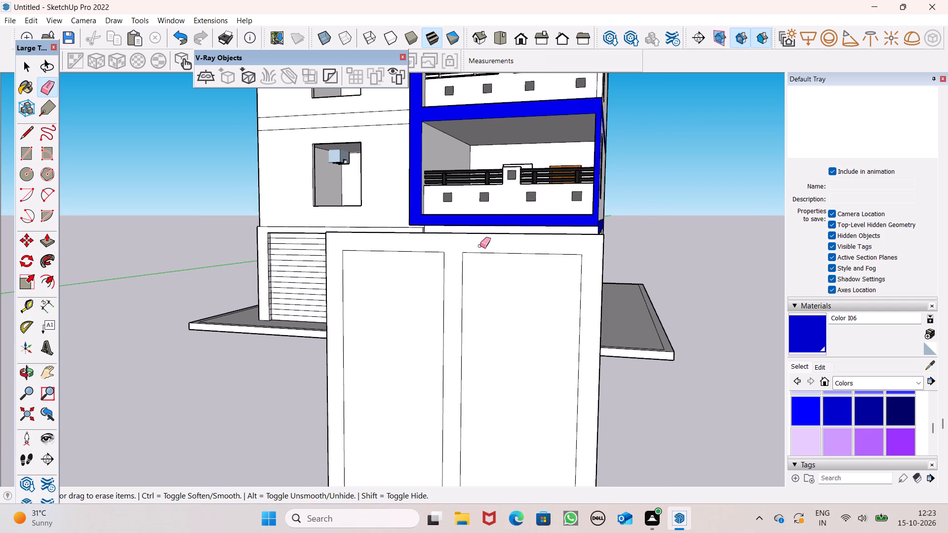
scroll(500, 257, down, 5)
scroll(508, 273, up, 1)
scroll(486, 442, up, 4)
click(456, 476)
Extrude the window frame face, including its central strip, by 5" with Push/Pull.
scroll(472, 352, down, 7)
middle_drag(554, 366, 85, 400)
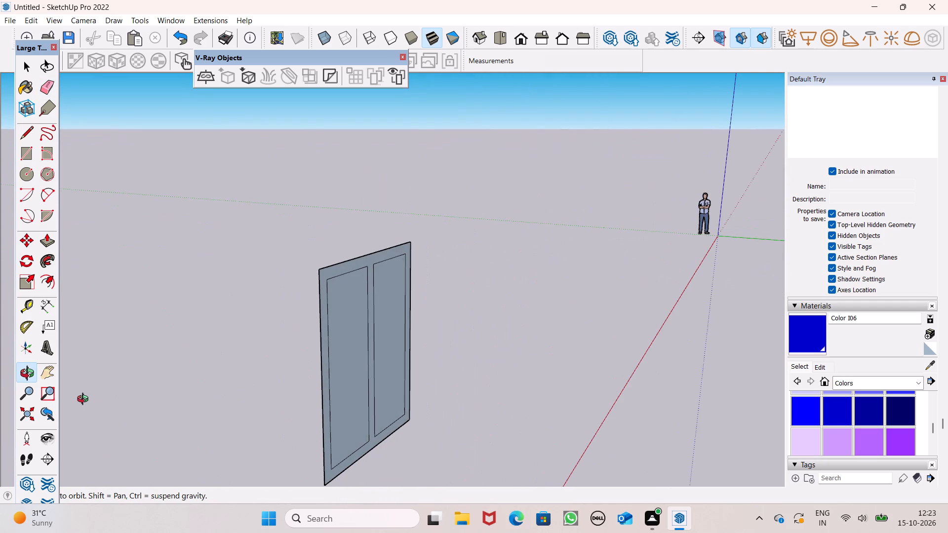
middle_drag(85, 400, 70, 389)
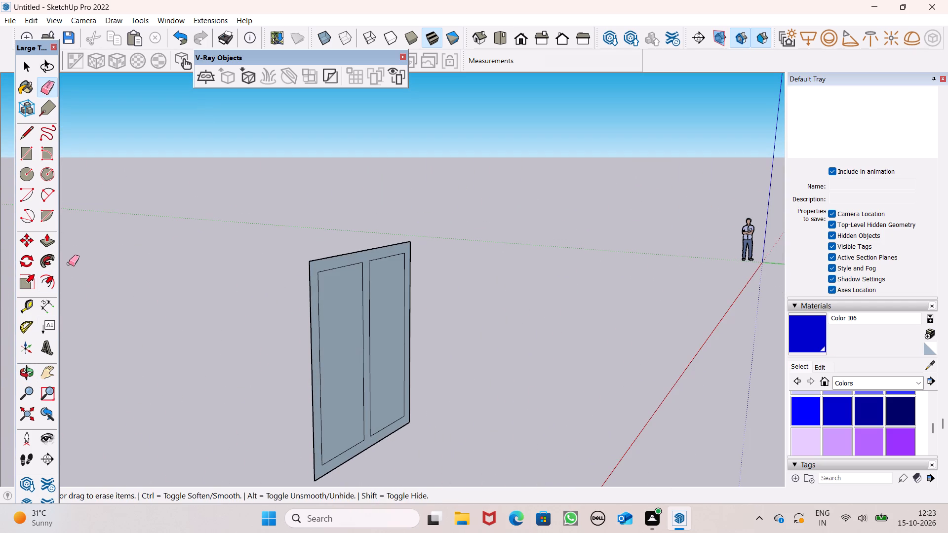
drag(51, 245, 56, 244)
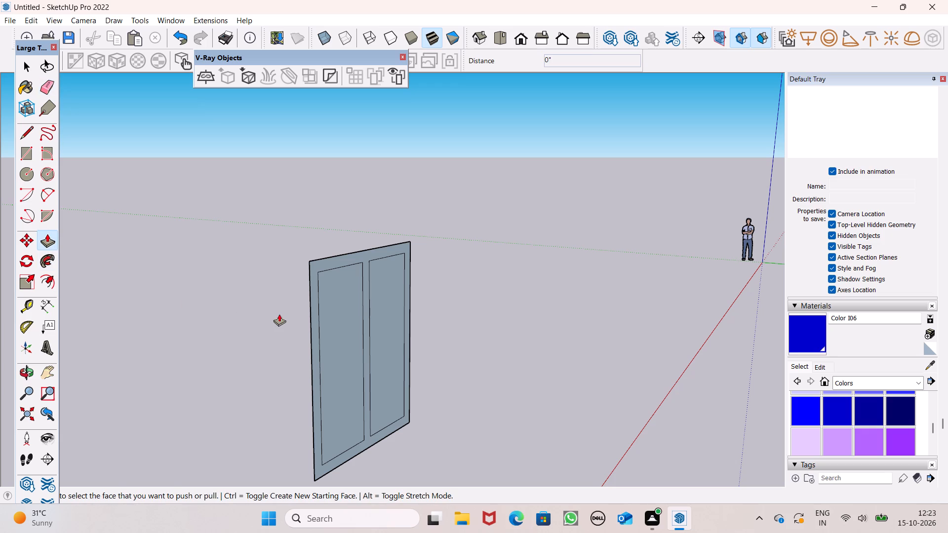
scroll(258, 469, up, 2)
scroll(301, 437, down, 2)
scroll(371, 464, down, 1)
scroll(371, 464, up, 1)
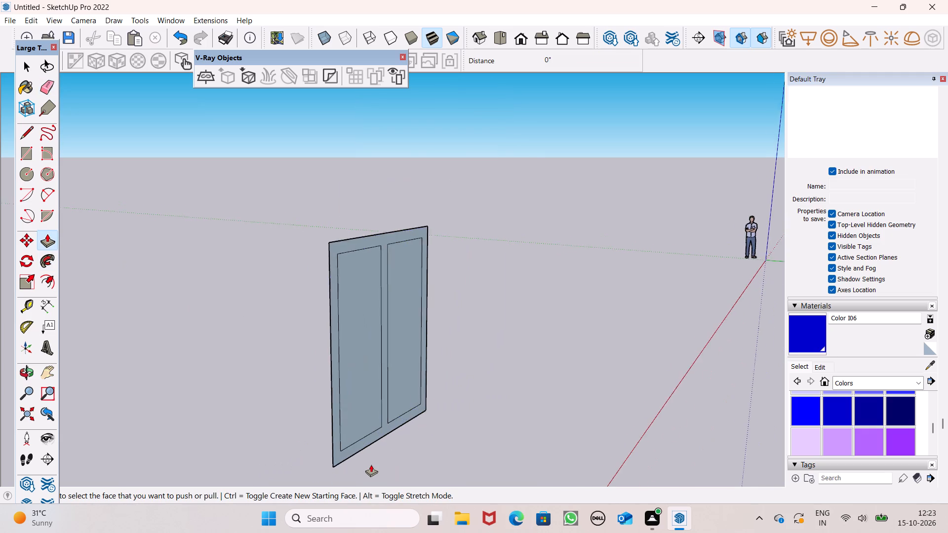
scroll(371, 464, down, 1)
scroll(371, 464, up, 5)
drag(340, 455, 360, 462)
text(5")
key(Return)
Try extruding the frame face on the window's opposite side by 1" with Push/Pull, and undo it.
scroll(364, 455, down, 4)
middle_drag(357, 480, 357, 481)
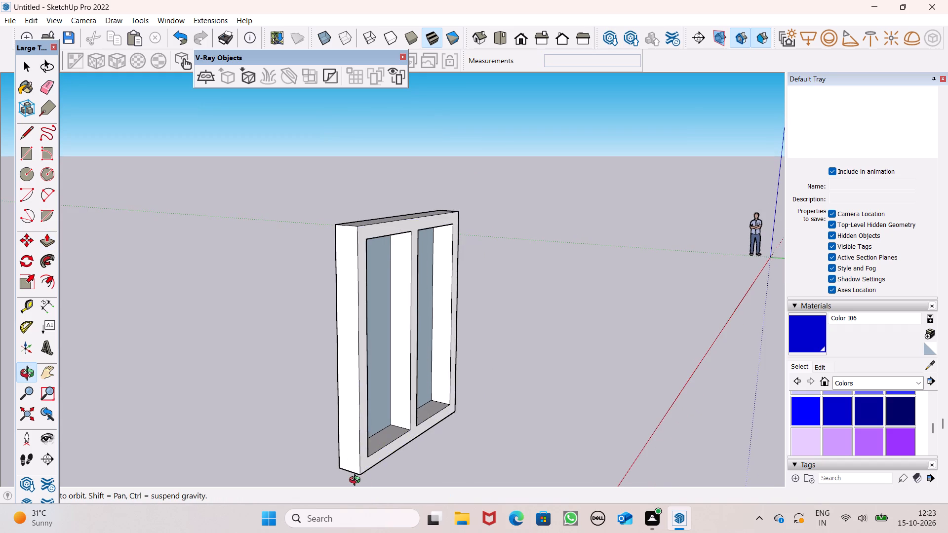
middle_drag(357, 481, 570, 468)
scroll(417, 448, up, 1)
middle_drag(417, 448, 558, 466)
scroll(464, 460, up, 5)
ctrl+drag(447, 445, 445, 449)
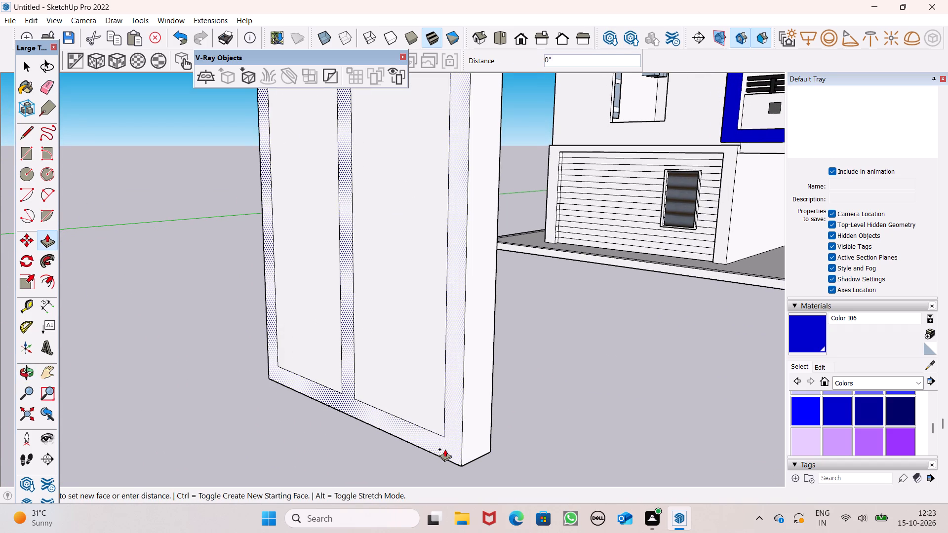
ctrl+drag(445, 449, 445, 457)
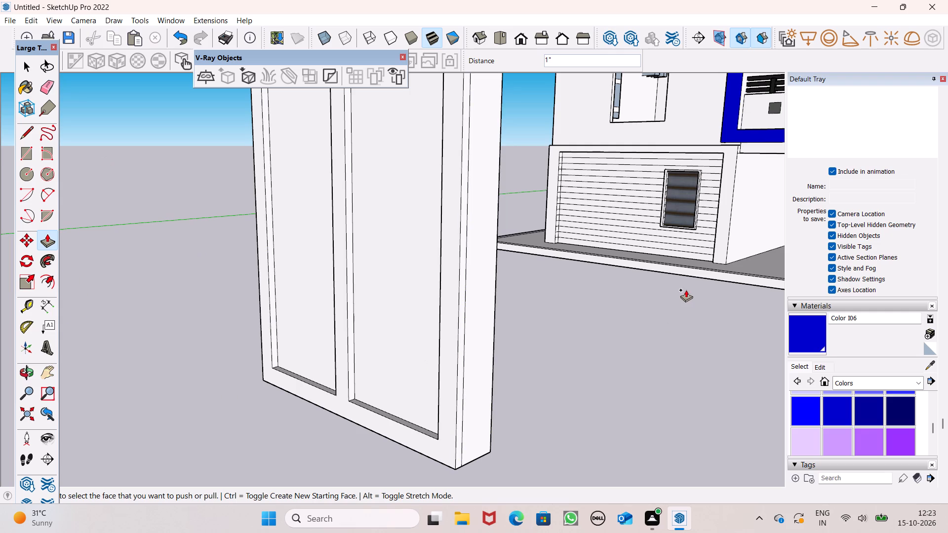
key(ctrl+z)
Examine the window frame and the building's window openings from the side and from the front.
scroll(668, 339, down, 3)
middle_drag(659, 343, 528, 356)
scroll(659, 346, up, 1)
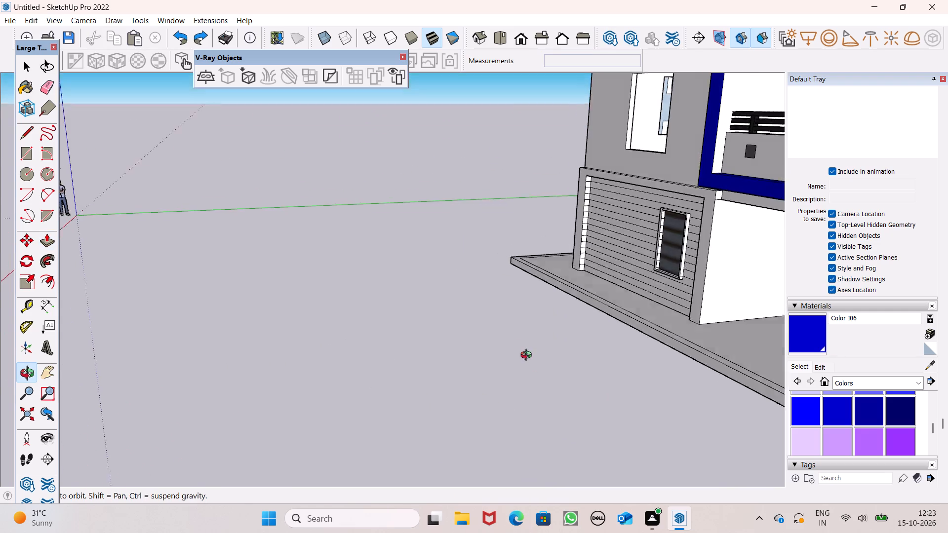
middle_drag(528, 356, 526, 345)
scroll(537, 275, down, 8)
middle_drag(536, 282, 322, 299)
scroll(542, 304, up, 1)
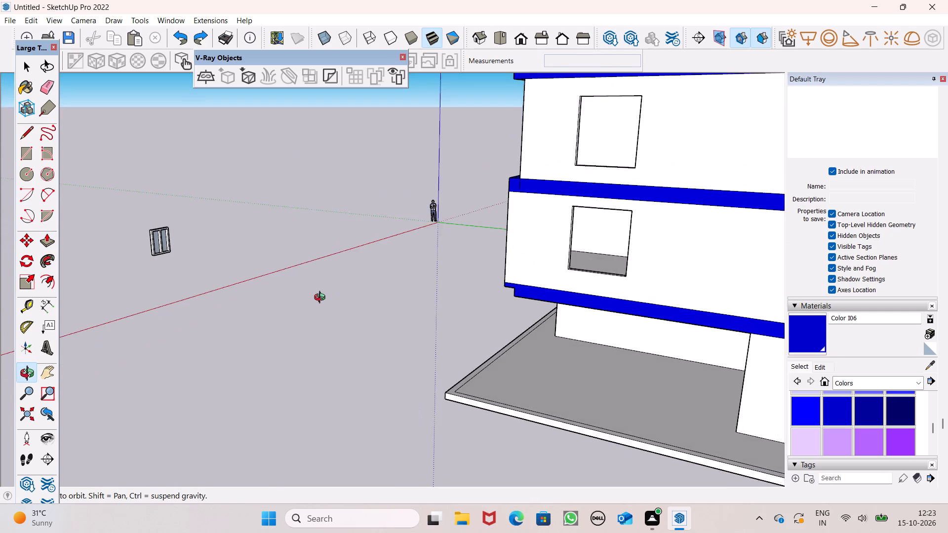
middle_drag(322, 299, 611, 225)
scroll(433, 250, up, 1)
middle_drag(433, 250, 651, 351)
scroll(351, 326, down, 1)
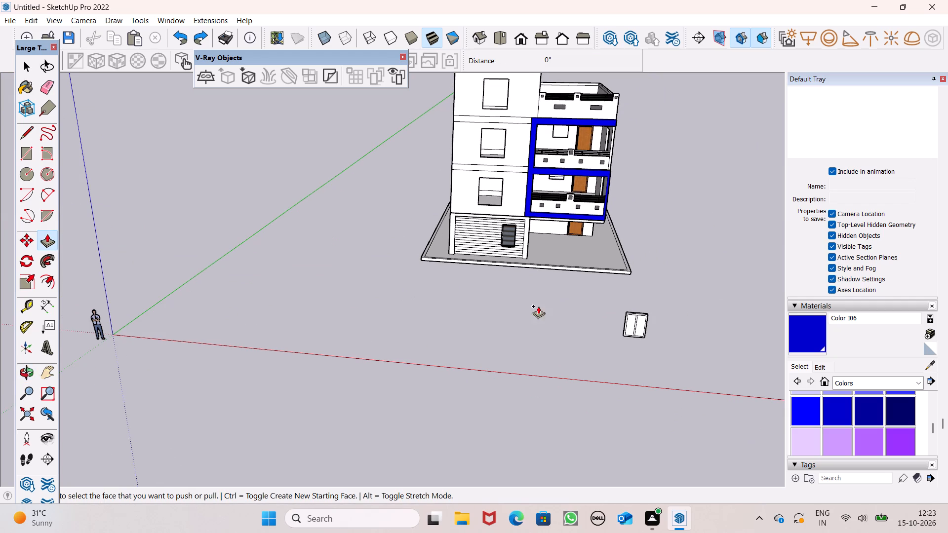
Paint both panes of the standalone window with Translucent Glass Blue from the Glass and Mirrors collection.
click(904, 384)
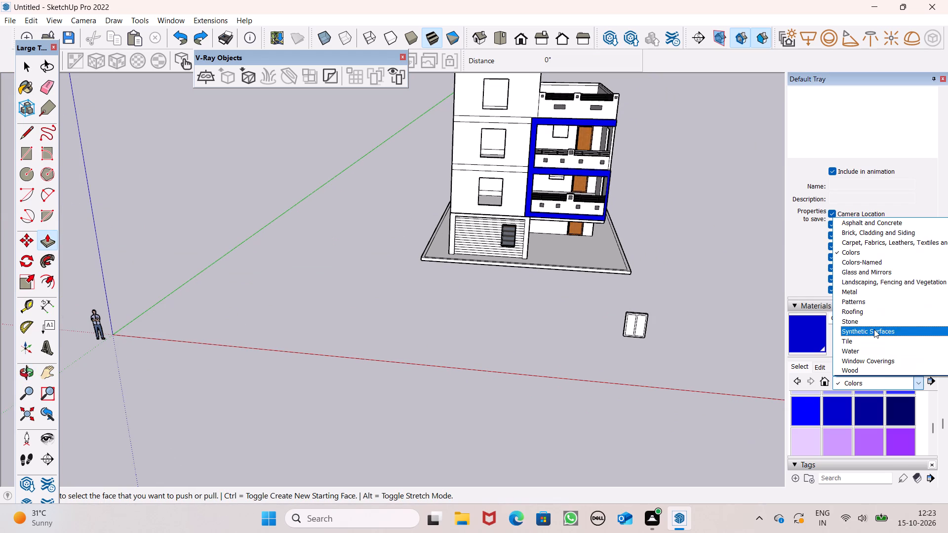
click(876, 272)
click(892, 411)
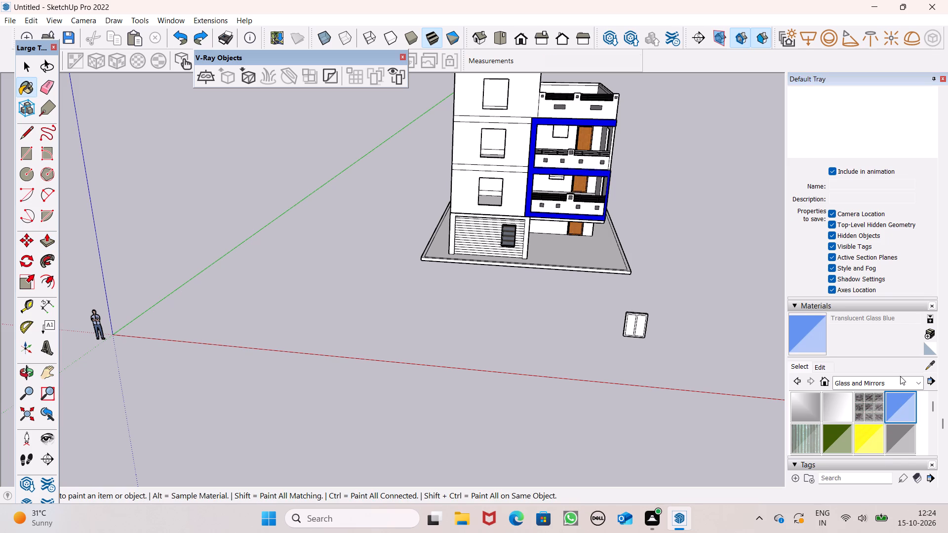
scroll(947, 401, down, 4)
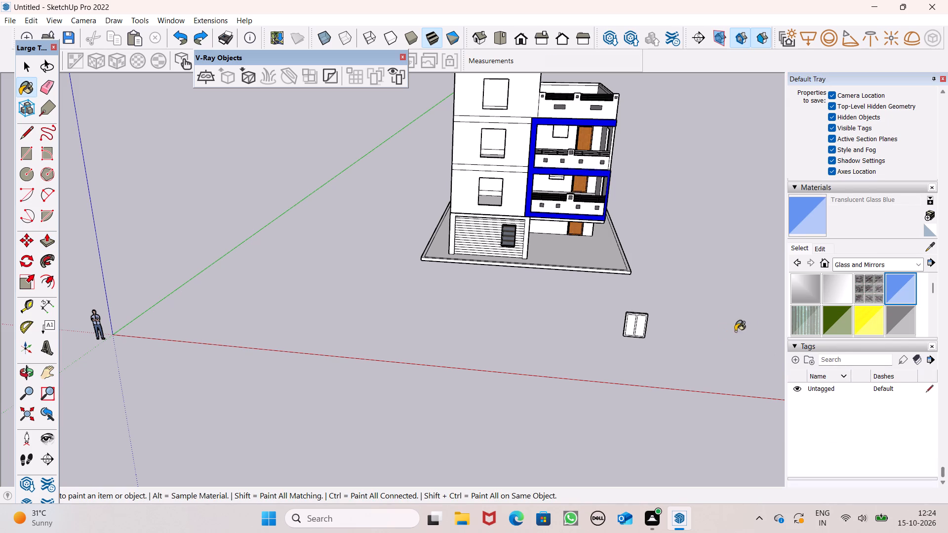
scroll(742, 519, up, 2)
scroll(706, 466, up, 4)
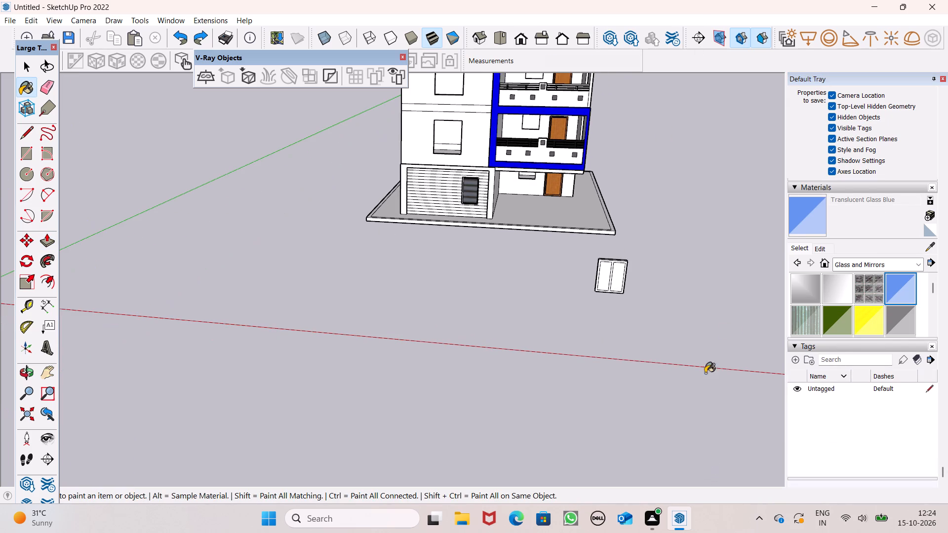
scroll(584, 299, up, 3)
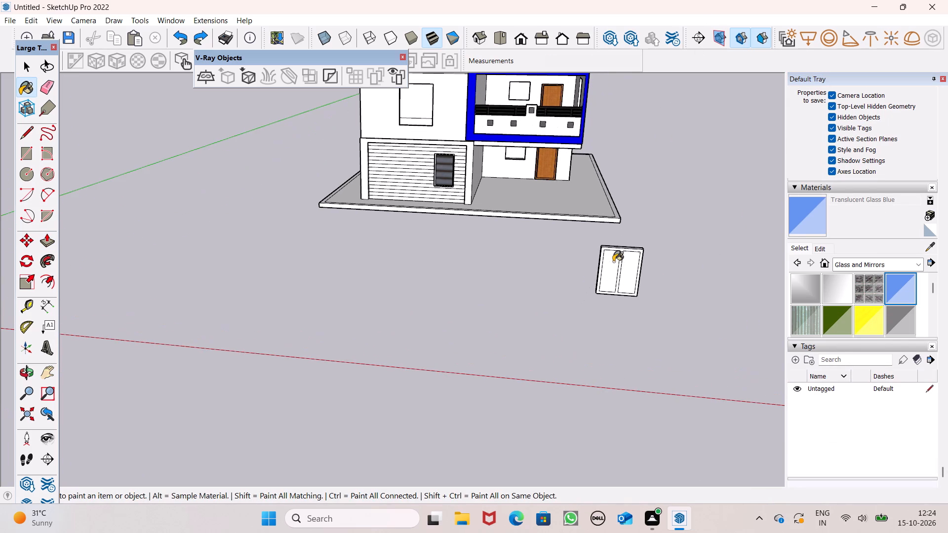
click(620, 262)
key(ctrl+z)
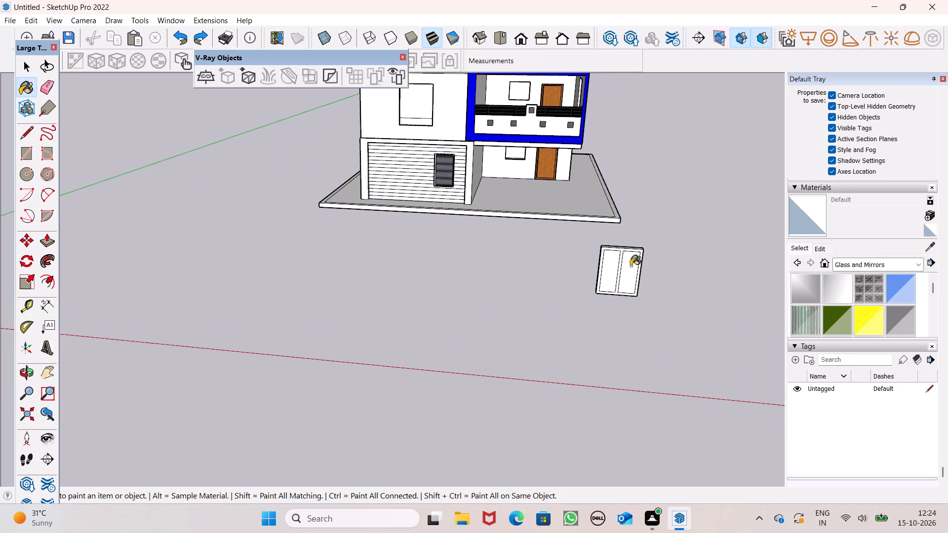
scroll(631, 266, up, 6)
click(634, 266)
click(599, 275)
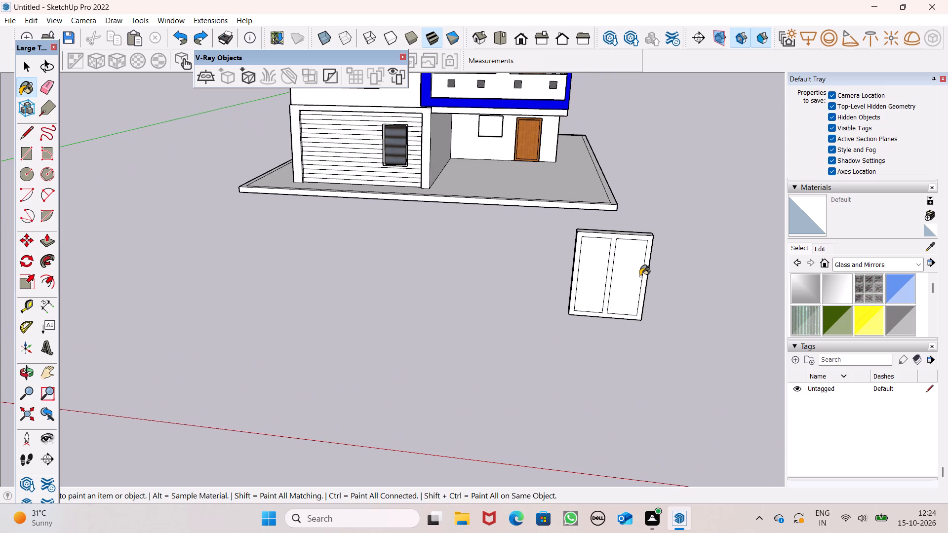
click(630, 263)
scroll(626, 271, up, 4)
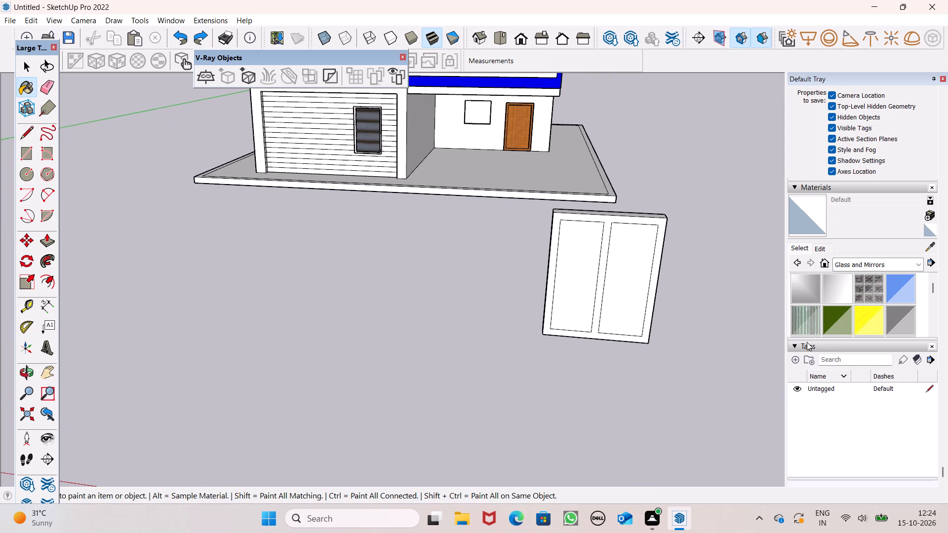
click(909, 288)
click(614, 286)
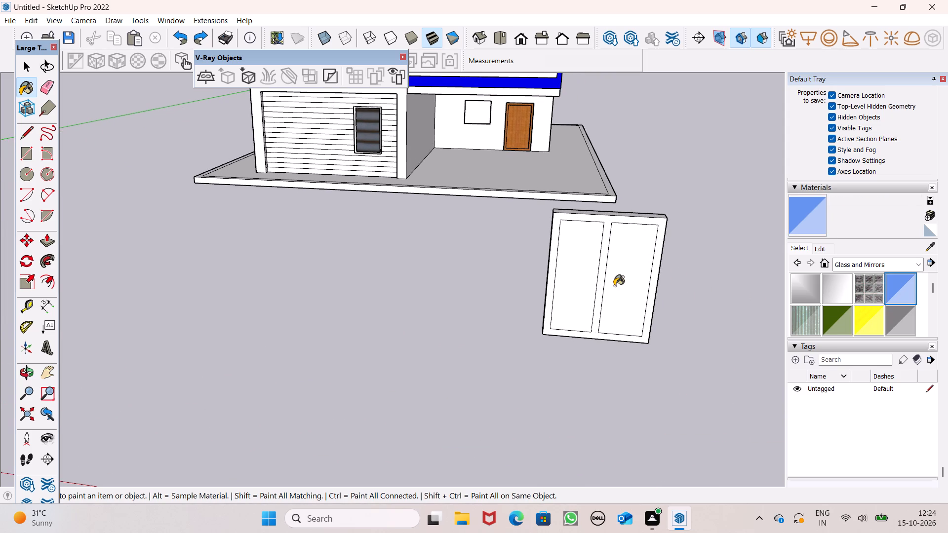
click(570, 284)
Select all the connected geometry of the two-pane window and group it.
key(space)
triple_click(605, 305)
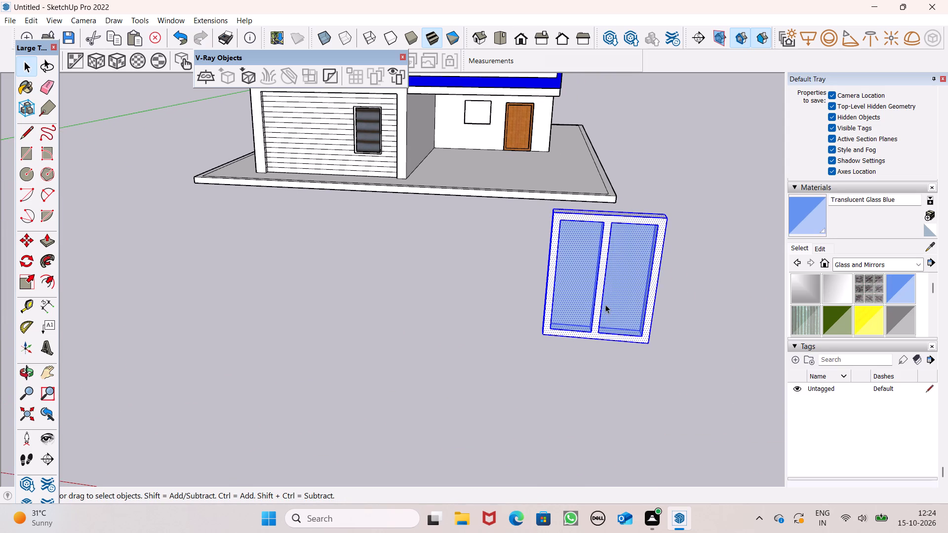
click(605, 305)
right_click(604, 305)
click(686, 168)
Move the window group into the wall opening above the garage shutter, at the opening's lower corner nearest the blue frame.
scroll(696, 224, down, 7)
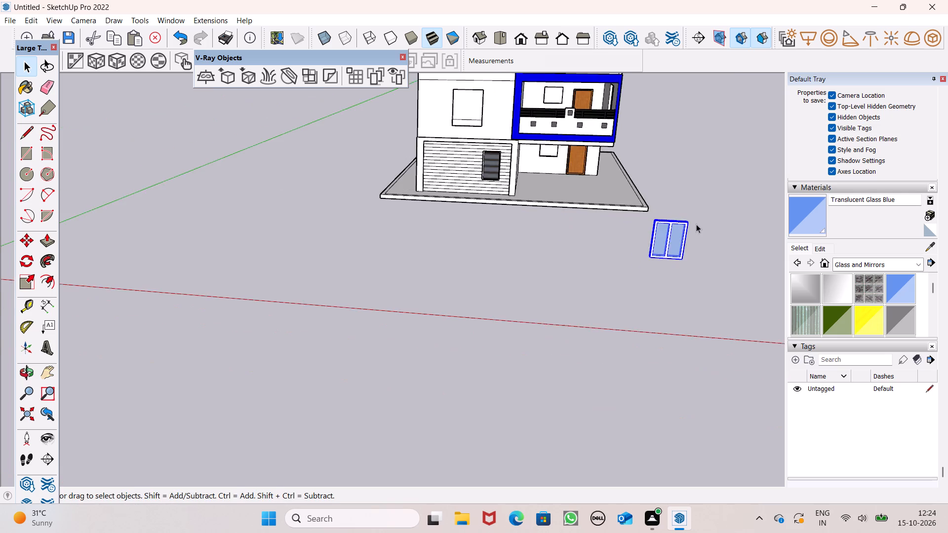
scroll(696, 226, down, 3)
key(m)
key(Return)
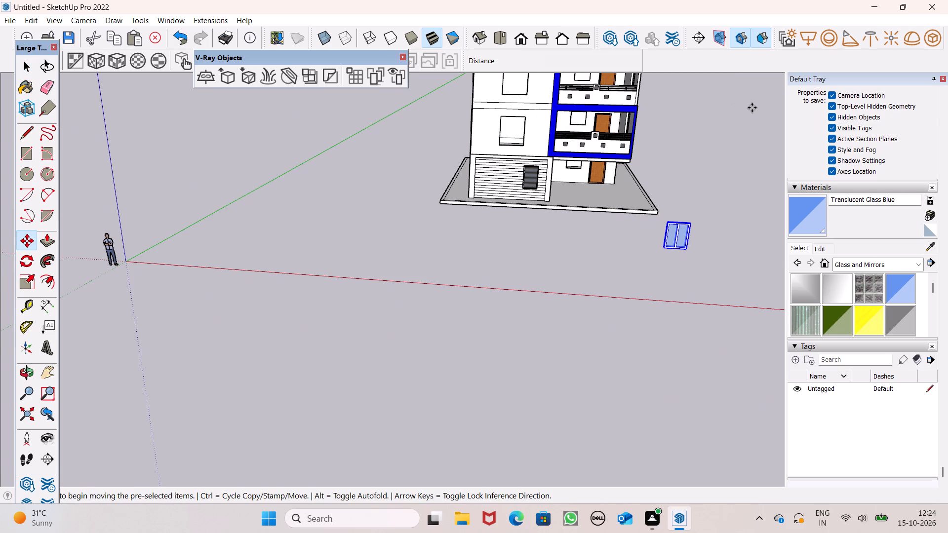
drag(688, 250, 665, 206)
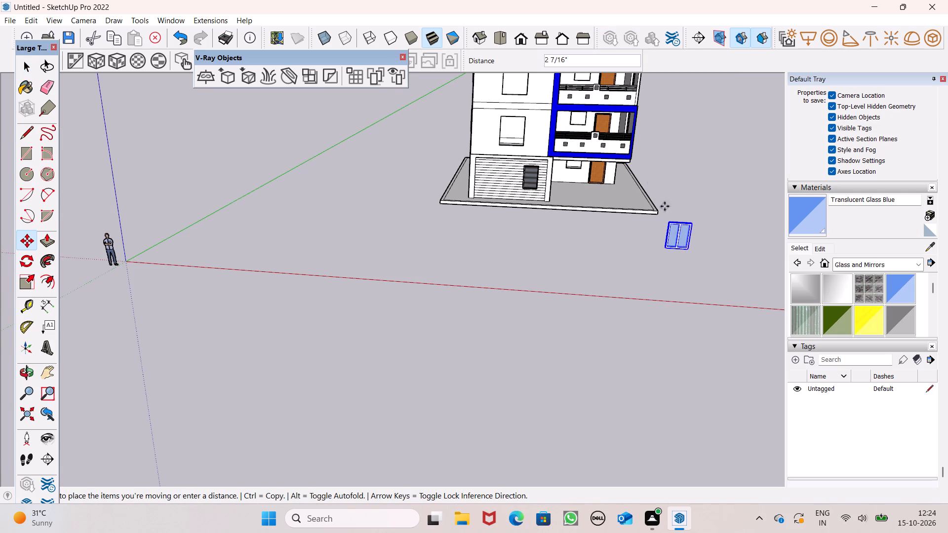
drag(665, 206, 518, 146)
Scale the window group upward to the top edge of the opening above the garage shutter.
scroll(508, 111, up, 2)
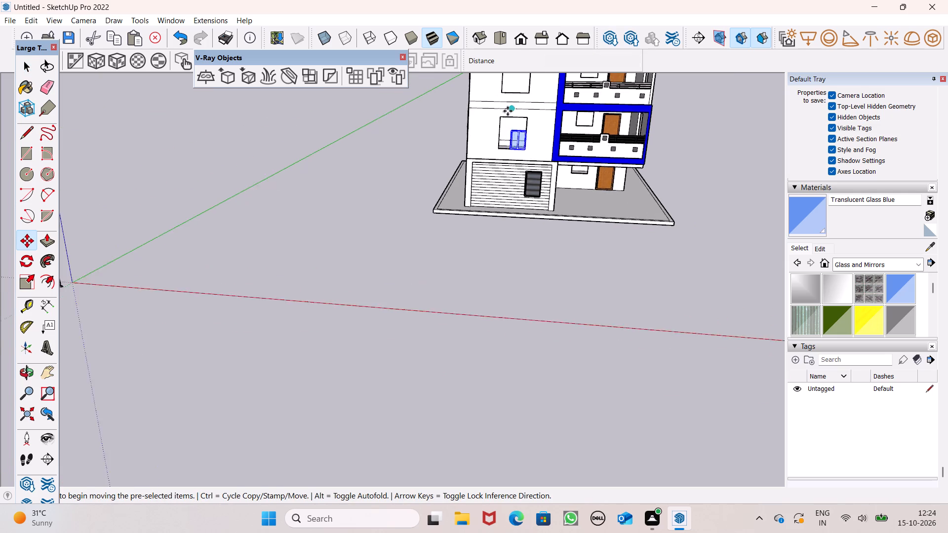
scroll(508, 111, up, 12)
scroll(514, 90, down, 1)
scroll(514, 90, up, 1)
middle_drag(519, 209, 570, 244)
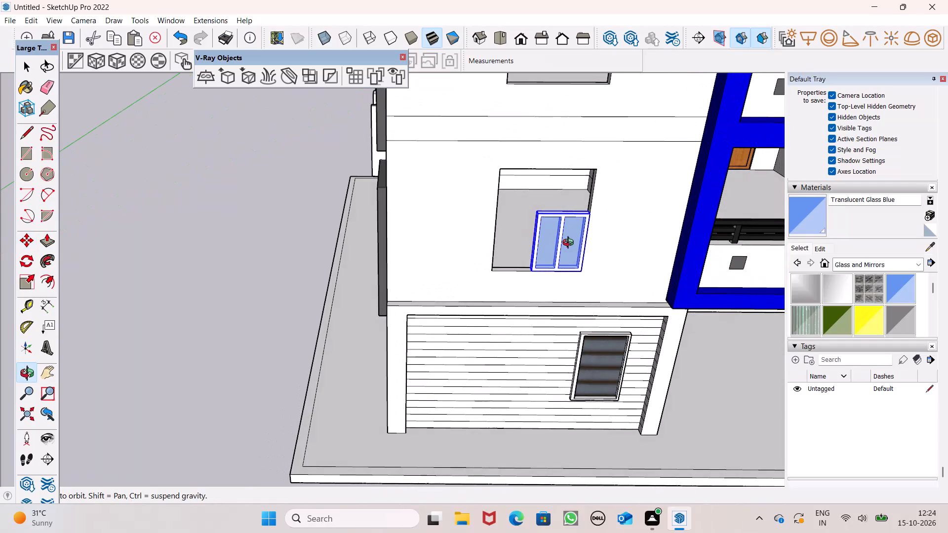
middle_drag(570, 244, 565, 239)
scroll(493, 124, up, 1)
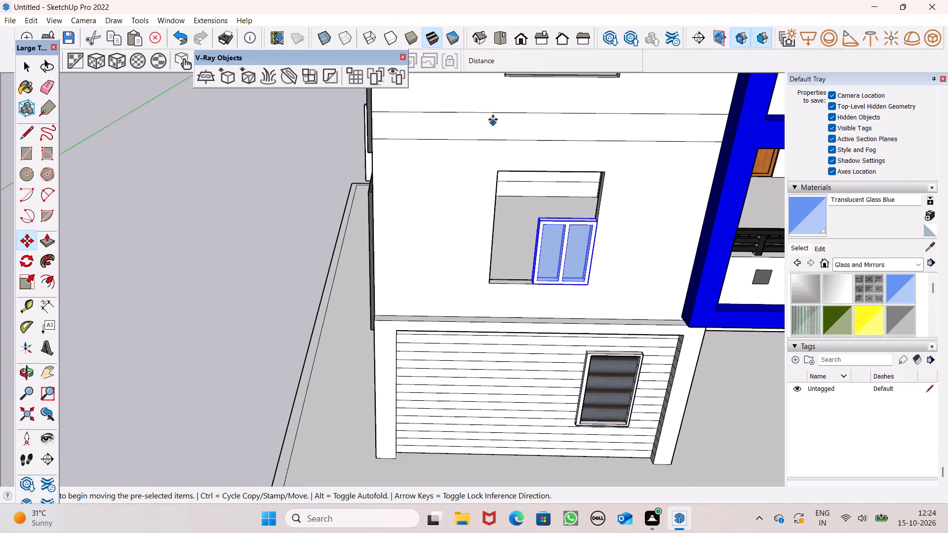
scroll(493, 119, up, 4)
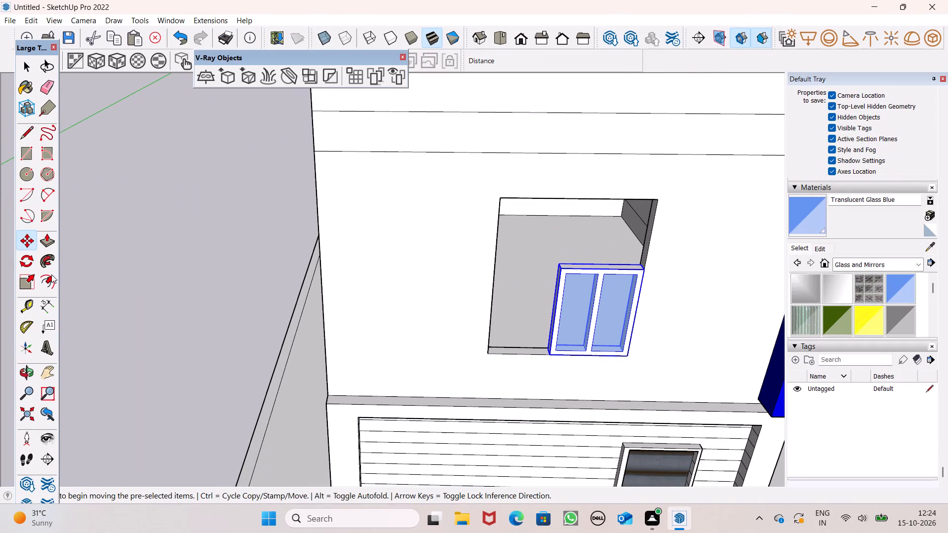
click(25, 282)
scroll(681, 254, up, 3)
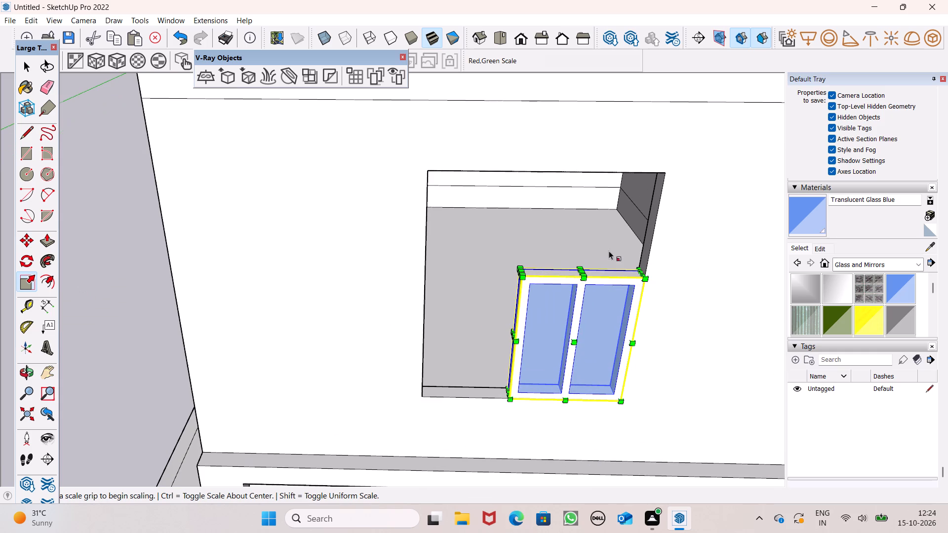
drag(571, 270, 564, 220)
drag(564, 220, 572, 187)
scroll(553, 305, down, 2)
middle_drag(582, 333, 583, 391)
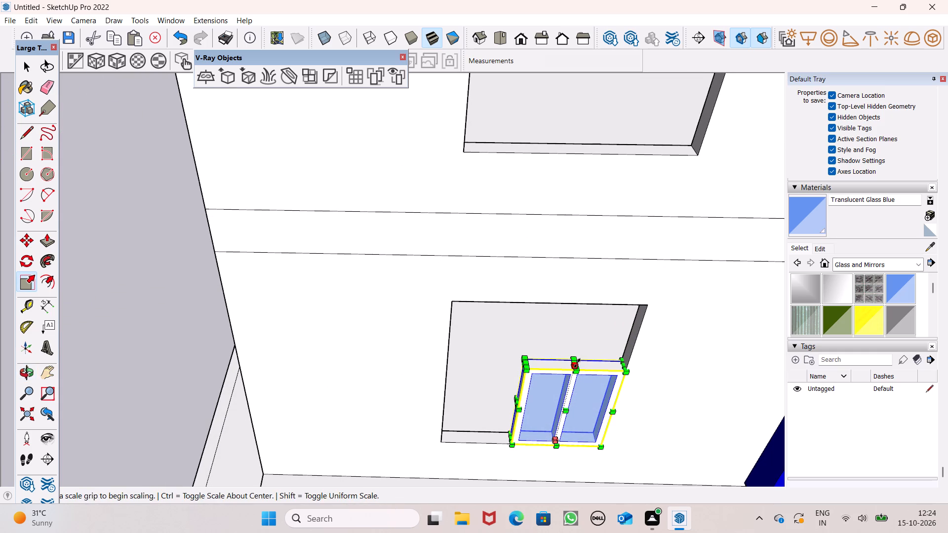
drag(578, 363, 590, 305)
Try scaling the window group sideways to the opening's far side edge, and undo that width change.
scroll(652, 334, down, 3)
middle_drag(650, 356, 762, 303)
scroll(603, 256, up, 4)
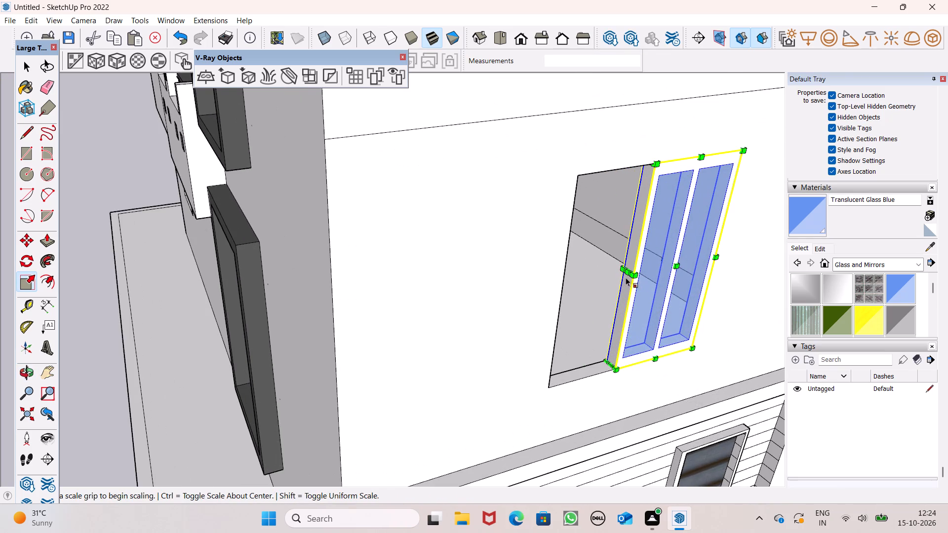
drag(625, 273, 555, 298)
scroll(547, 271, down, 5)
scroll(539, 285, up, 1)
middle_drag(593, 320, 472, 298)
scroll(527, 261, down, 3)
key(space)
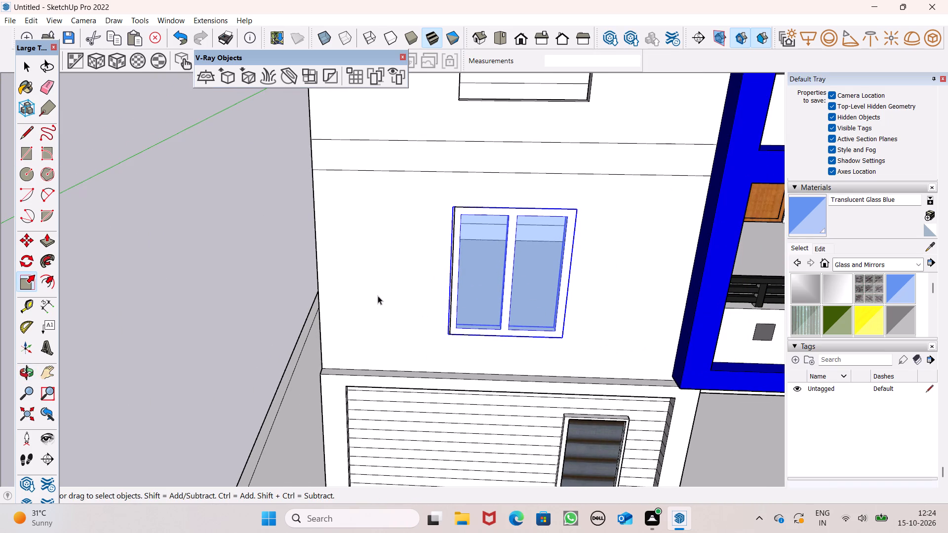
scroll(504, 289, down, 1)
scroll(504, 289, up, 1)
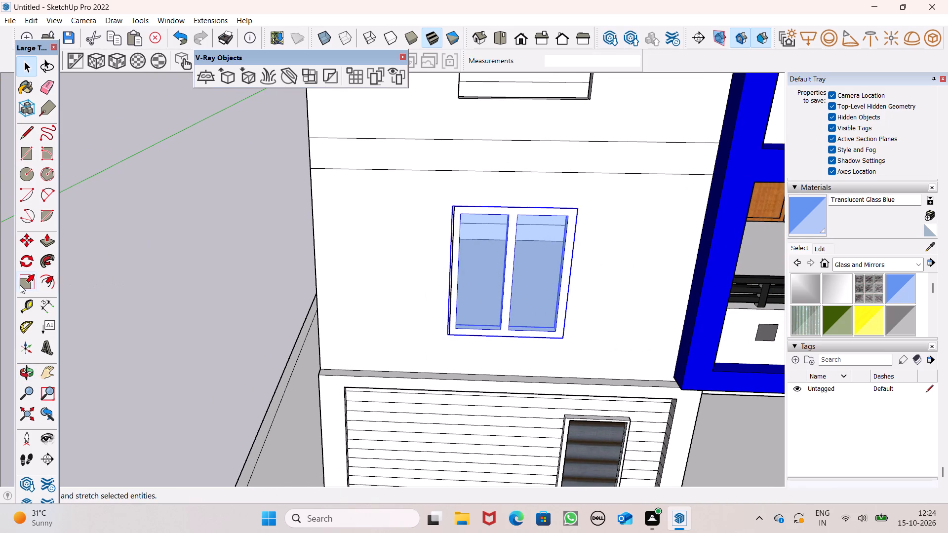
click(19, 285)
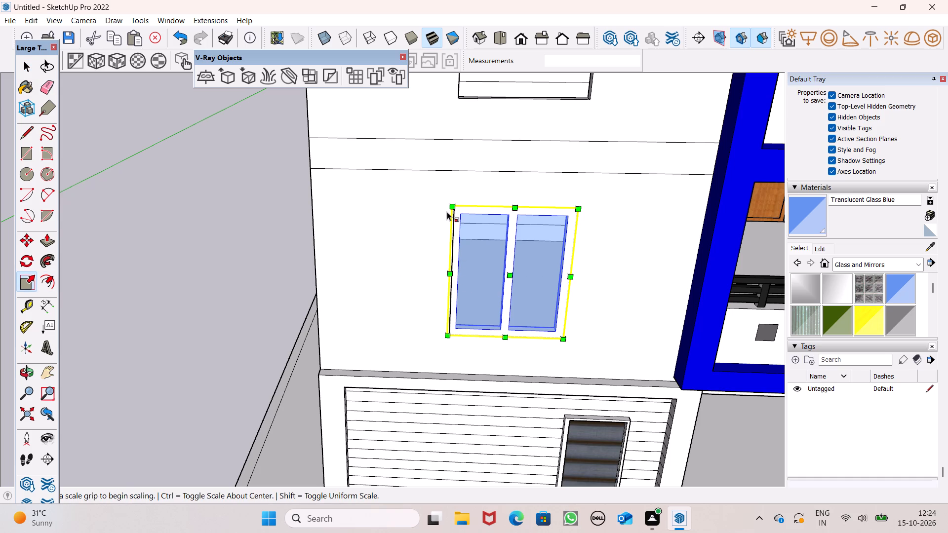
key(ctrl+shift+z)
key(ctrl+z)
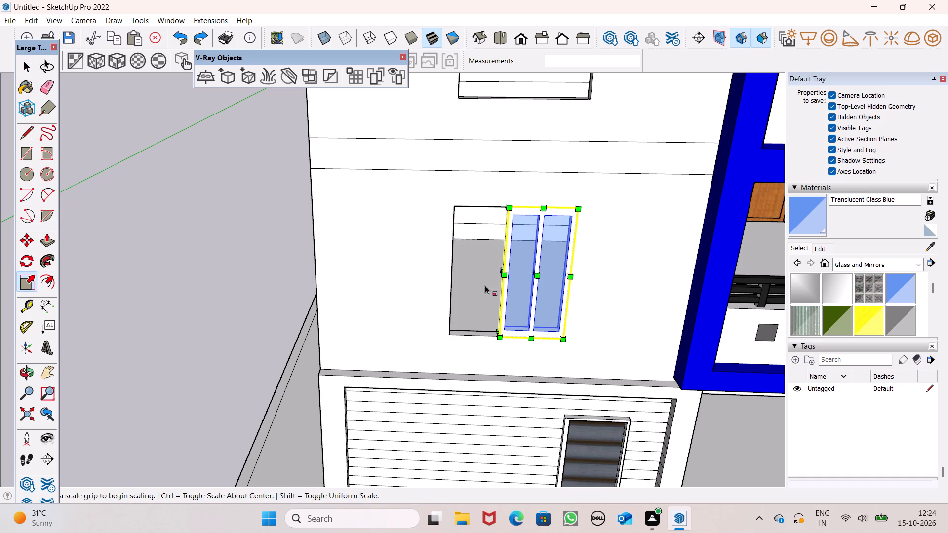
Scale the window group sideways to the opening's far side edge so it fills the full width, and deselect it.
middle_drag(477, 315, 544, 333)
scroll(553, 273, up, 5)
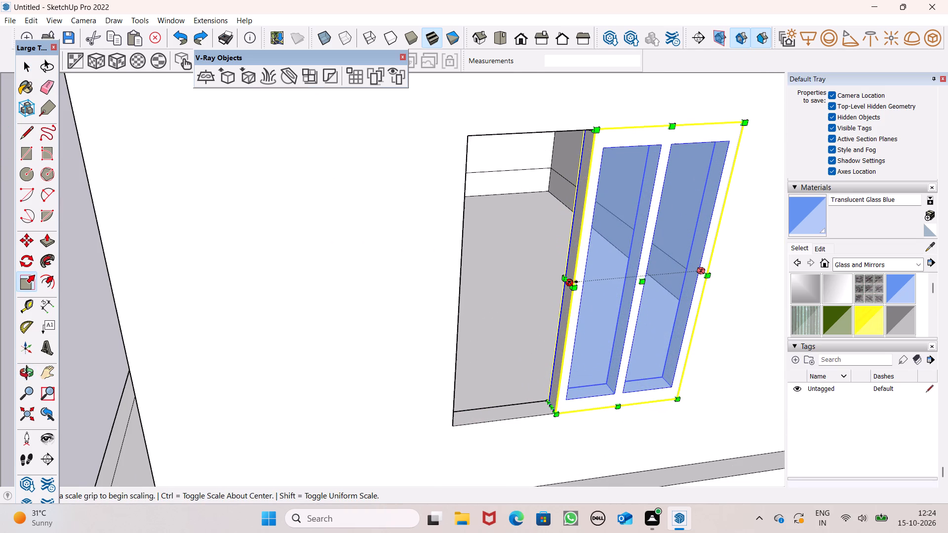
click(571, 283)
key(space)
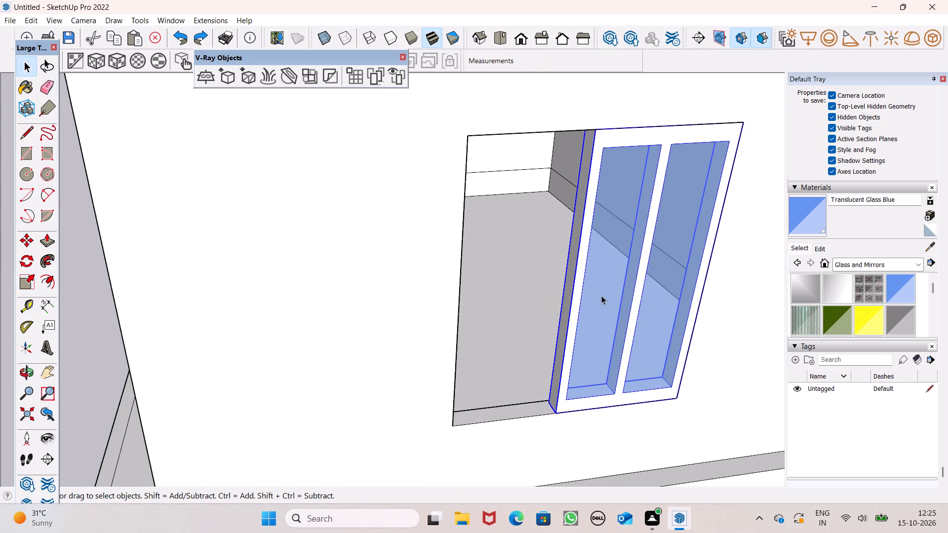
click(20, 285)
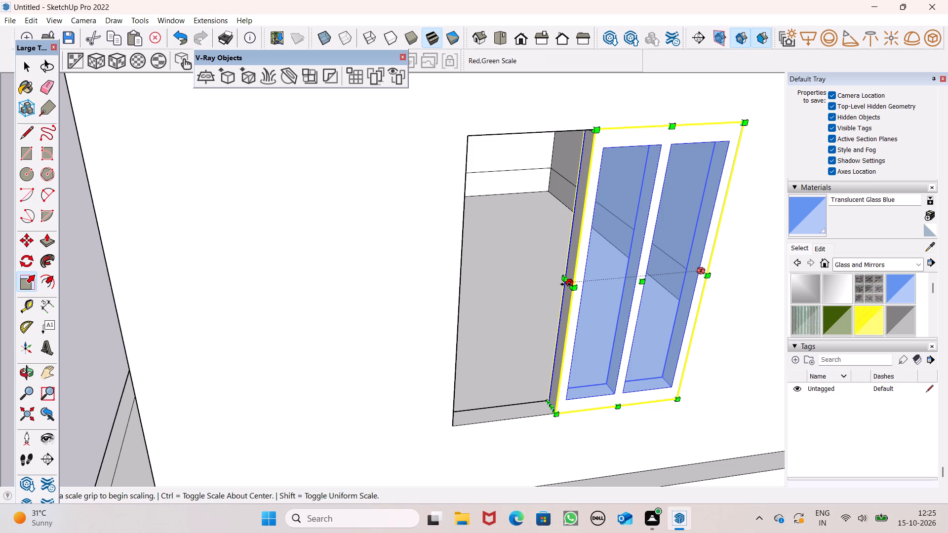
drag(566, 284, 459, 308)
key(space)
key(space)
scroll(469, 293, down, 2)
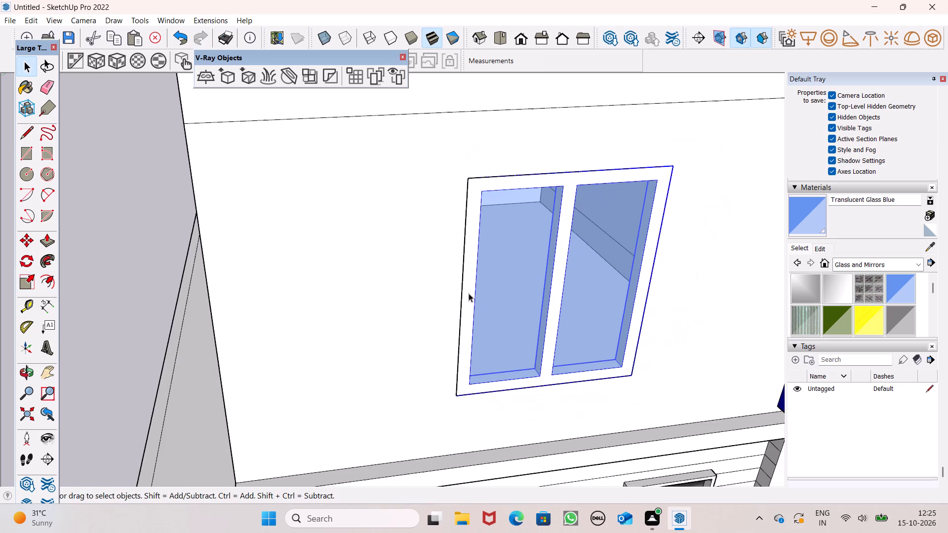
scroll(469, 293, down, 2)
scroll(418, 273, down, 8)
scroll(461, 260, down, 3)
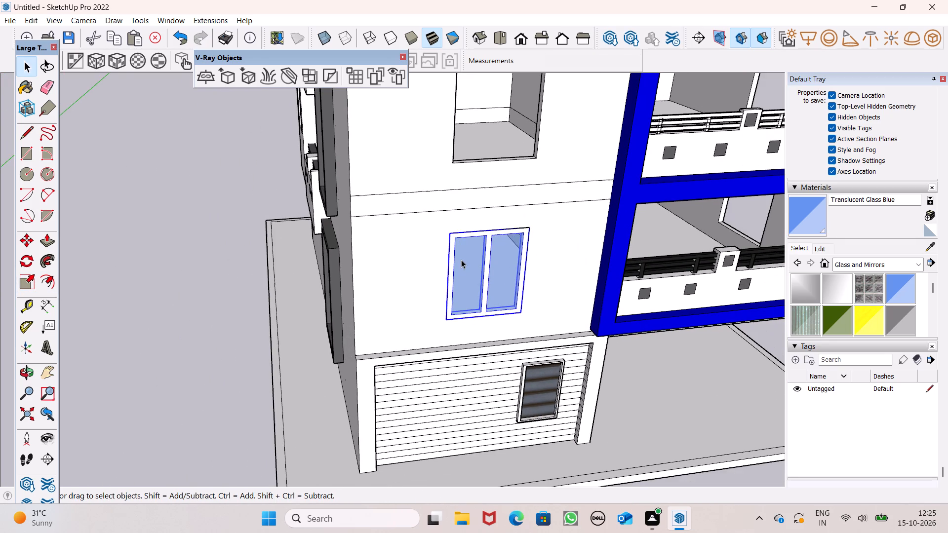
click(252, 263)
Select the glazed window fitted above the garage shutter and start the Move tool on it.
middle_drag(673, 321, 548, 282)
scroll(554, 300, down, 5)
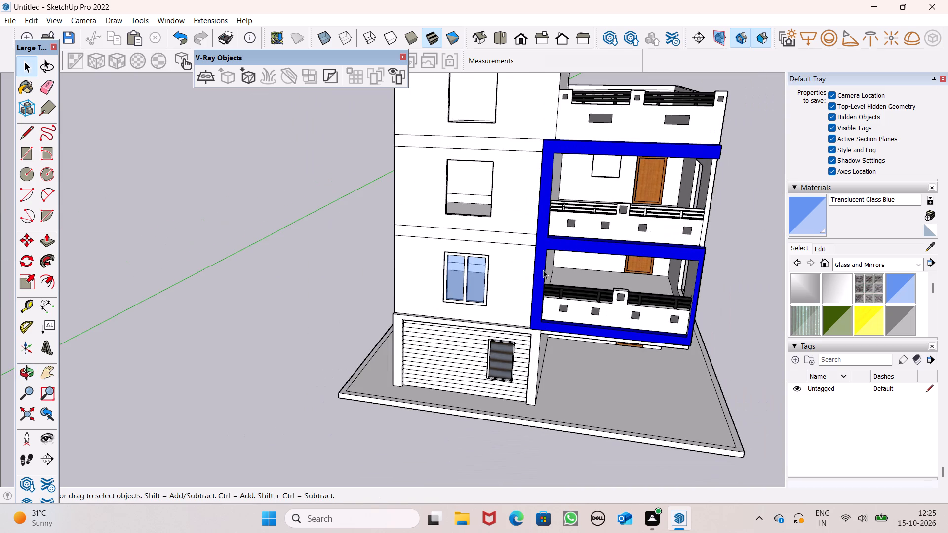
scroll(546, 270, down, 4)
scroll(536, 194, up, 8)
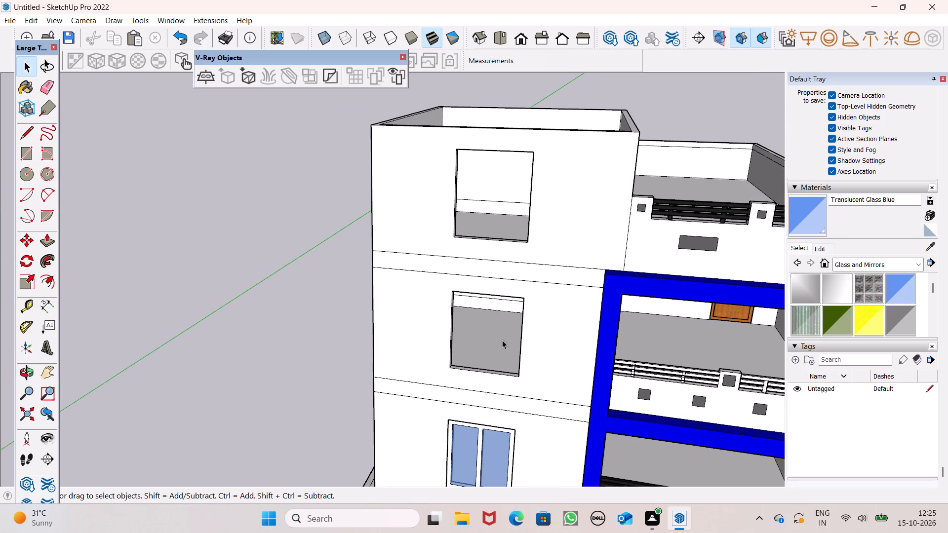
click(481, 462)
key(m)
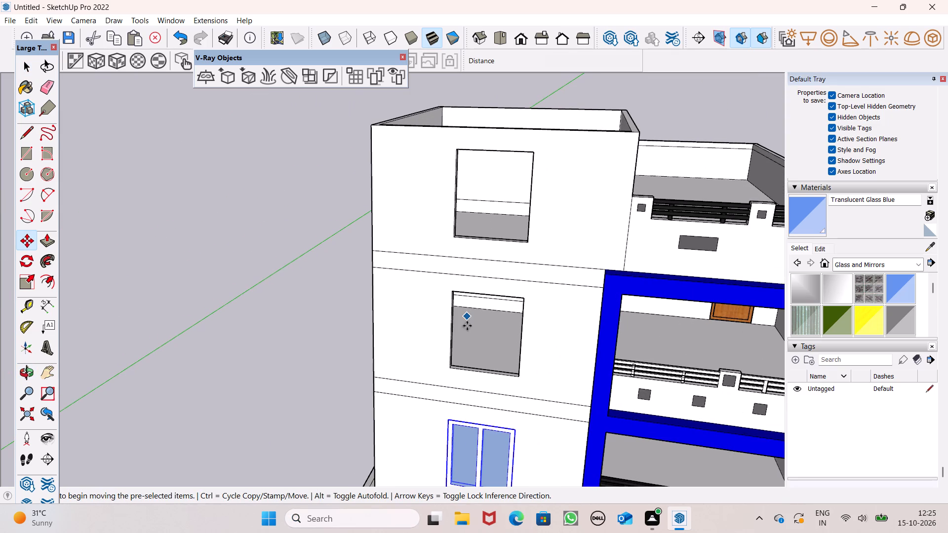
key(Return)
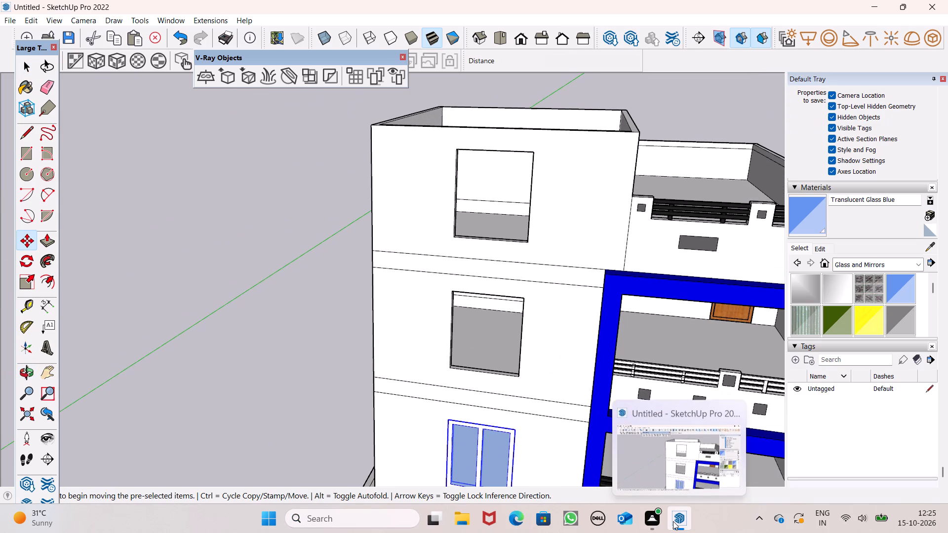
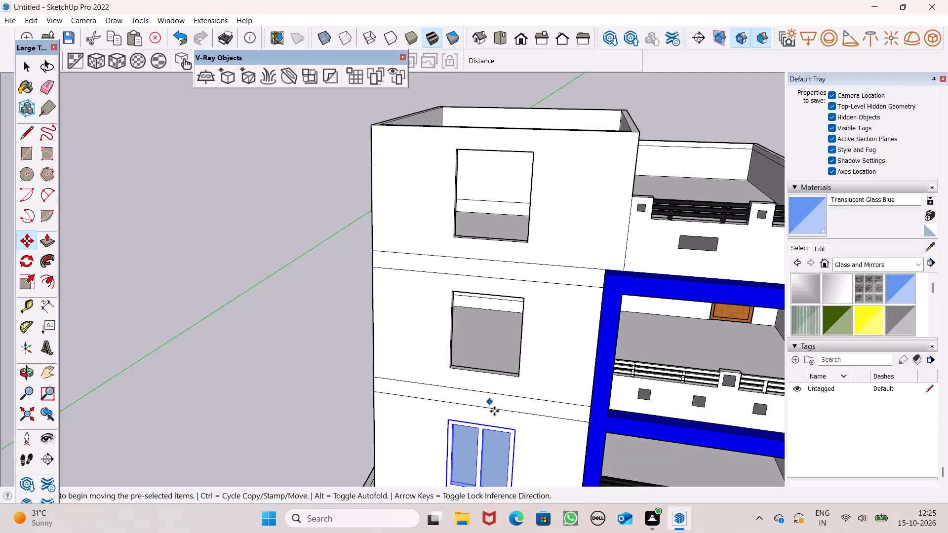
Copy the selected two-pane glass window 11' 8" straight up into the empty opening one floor above.
scroll(496, 416, down, 6)
scroll(515, 486, up, 3)
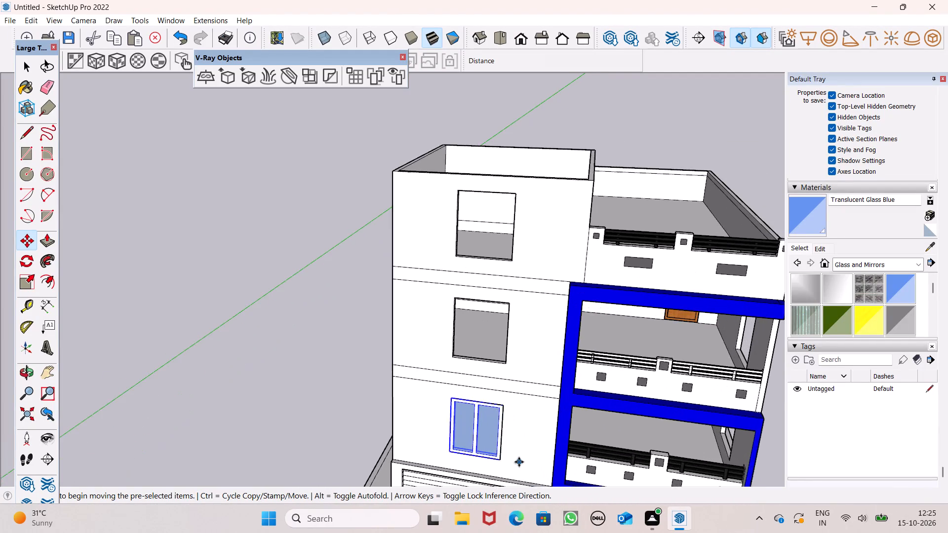
scroll(519, 462, up, 2)
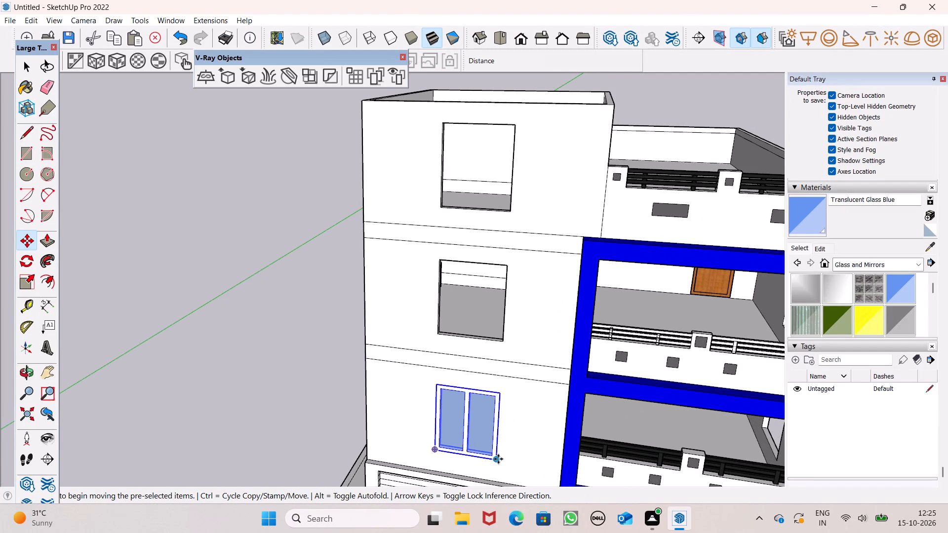
drag(499, 459, 506, 344)
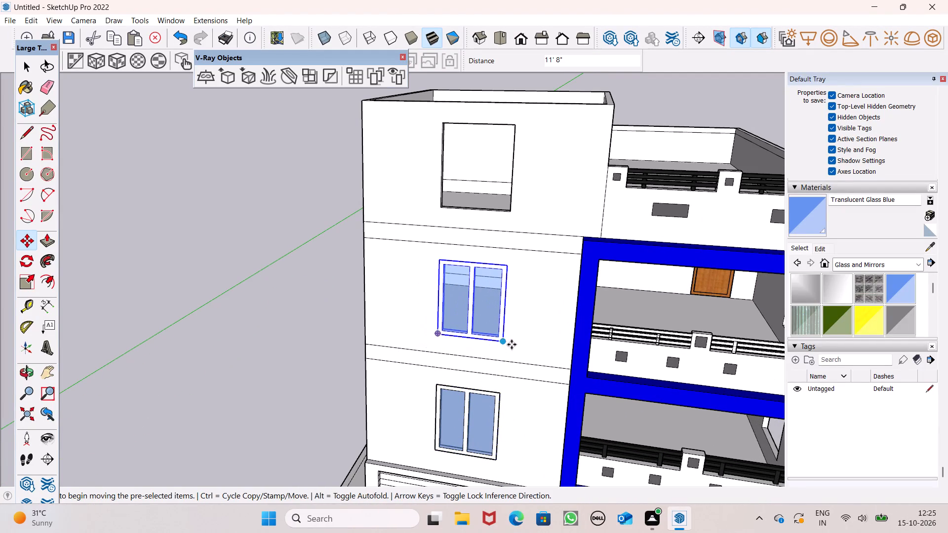
Copy the window up again into the top-floor opening, matching its corner to the opening's corner, and clear the selection.
scroll(492, 353, down, 2)
scroll(487, 359, up, 1)
scroll(485, 360, down, 2)
scroll(471, 166, up, 3)
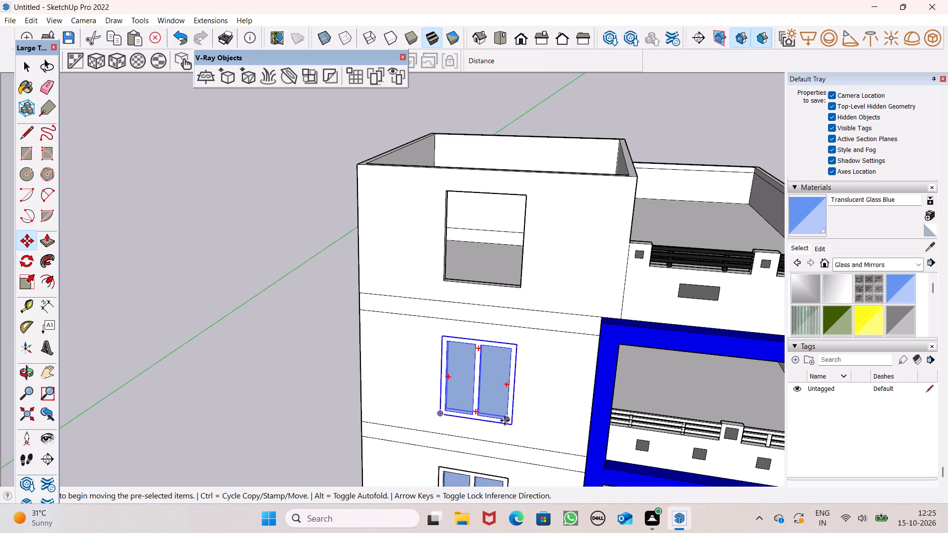
drag(509, 424, 508, 282)
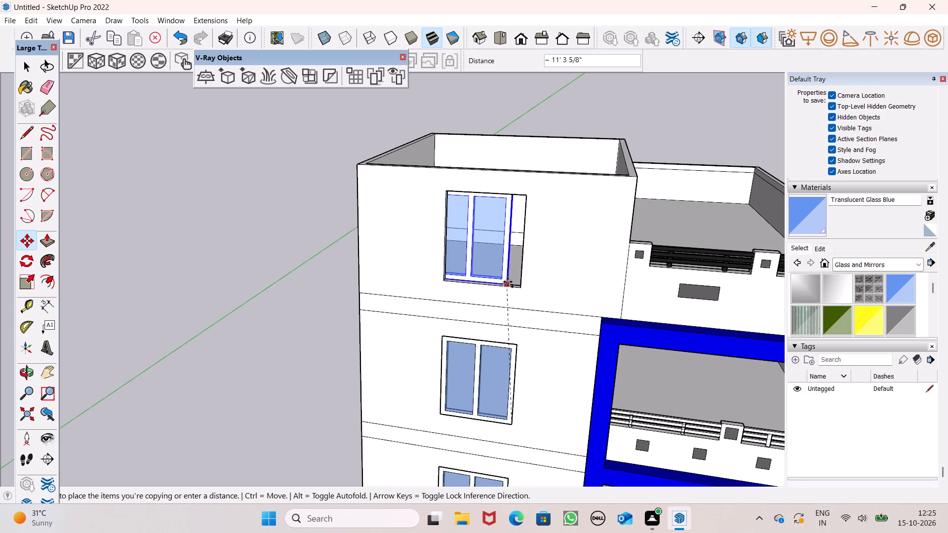
drag(508, 282, 518, 285)
key(space)
click(247, 265)
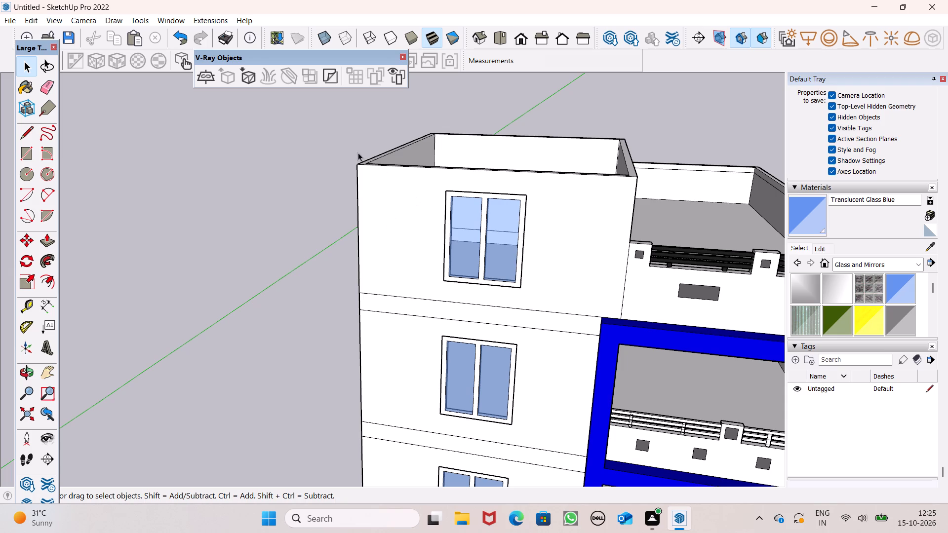
Browse the Tile and Stone material collections for a finish for the front wall.
scroll(463, 237, down, 3)
scroll(440, 366, down, 2)
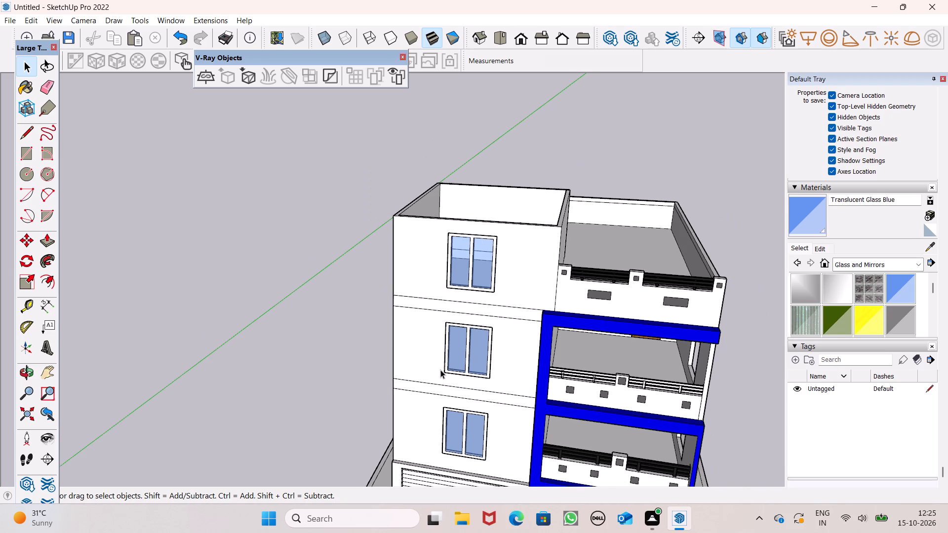
scroll(492, 299, up, 3)
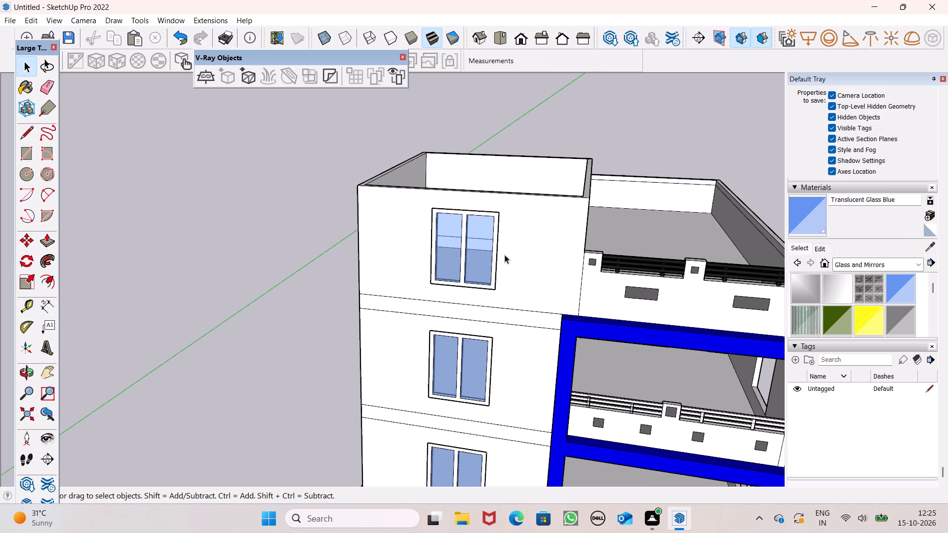
middle_drag(520, 285, 567, 294)
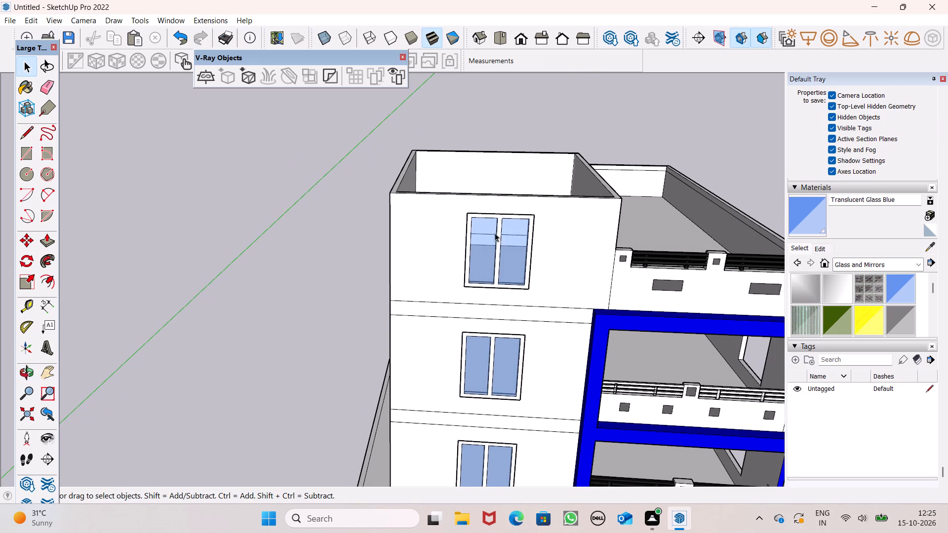
click(854, 264)
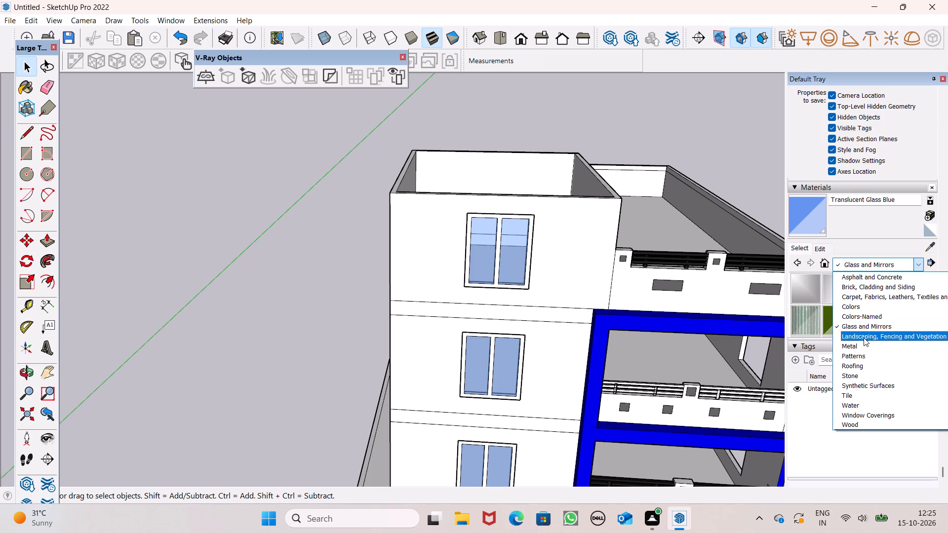
click(865, 393)
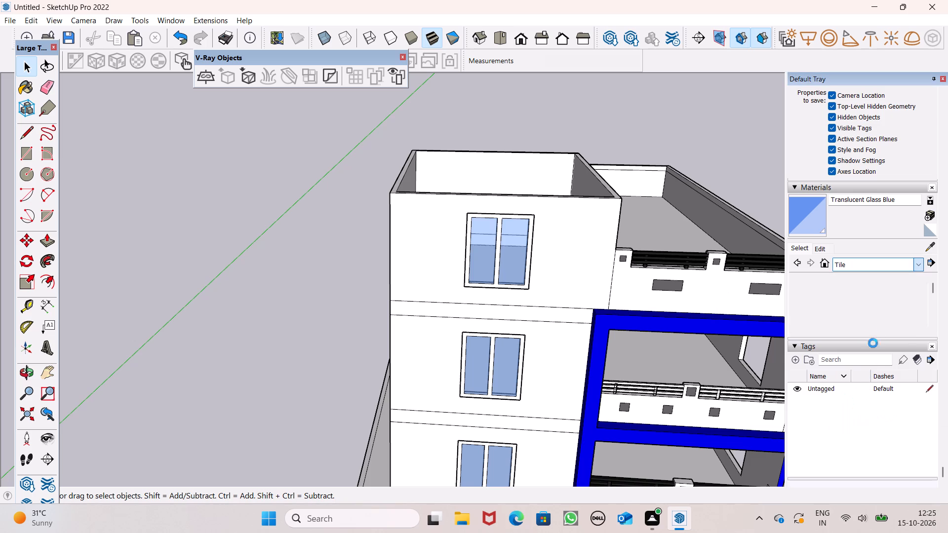
scroll(871, 312, down, 2)
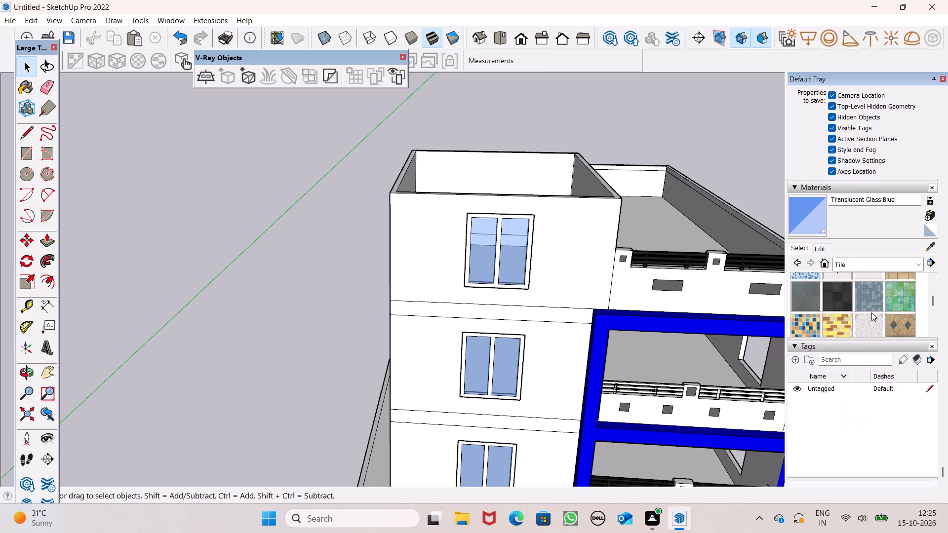
scroll(871, 312, down, 4)
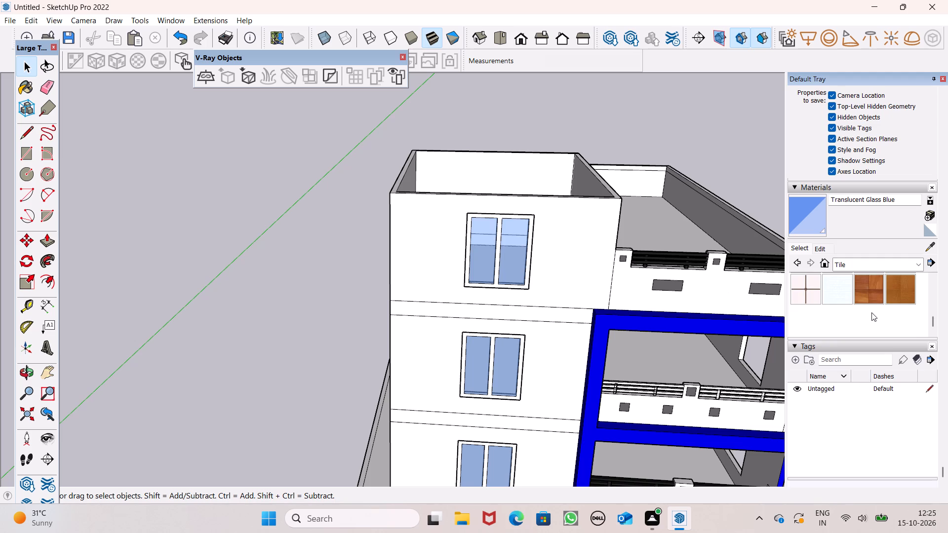
click(900, 261)
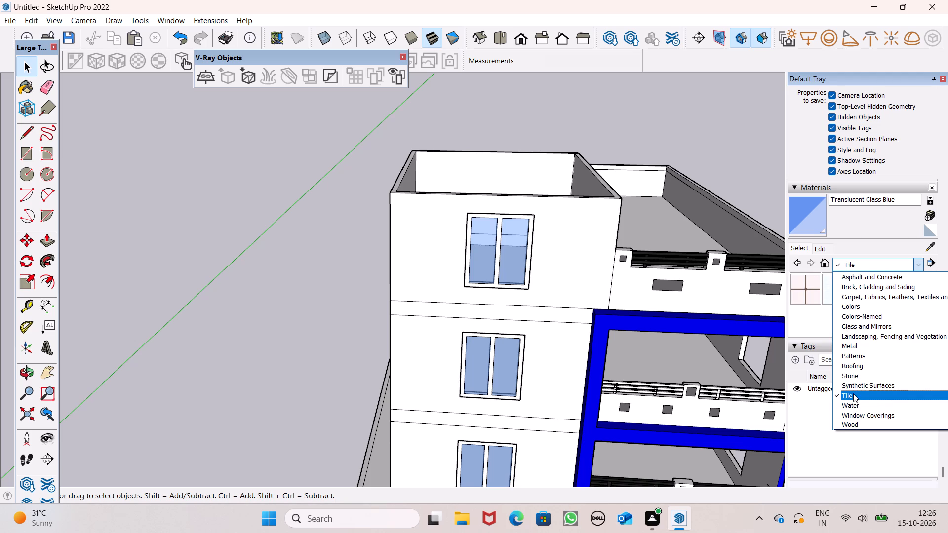
click(856, 379)
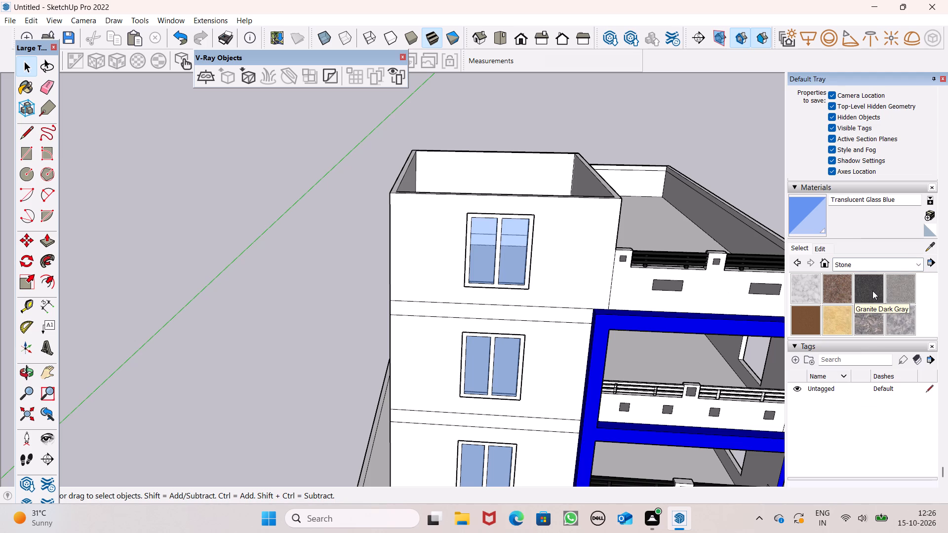
scroll(872, 291, down, 6)
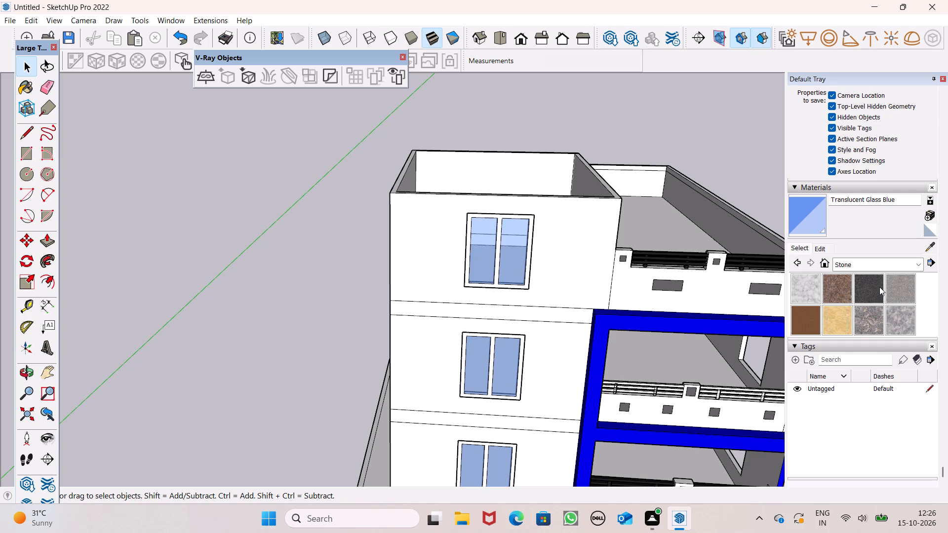
scroll(886, 310, down, 3)
middle_click(886, 310)
scroll(886, 310, up, 4)
scroll(886, 310, down, 5)
middle_drag(916, 325, 917, 293)
drag(909, 295, 908, 305)
scroll(904, 304, up, 1)
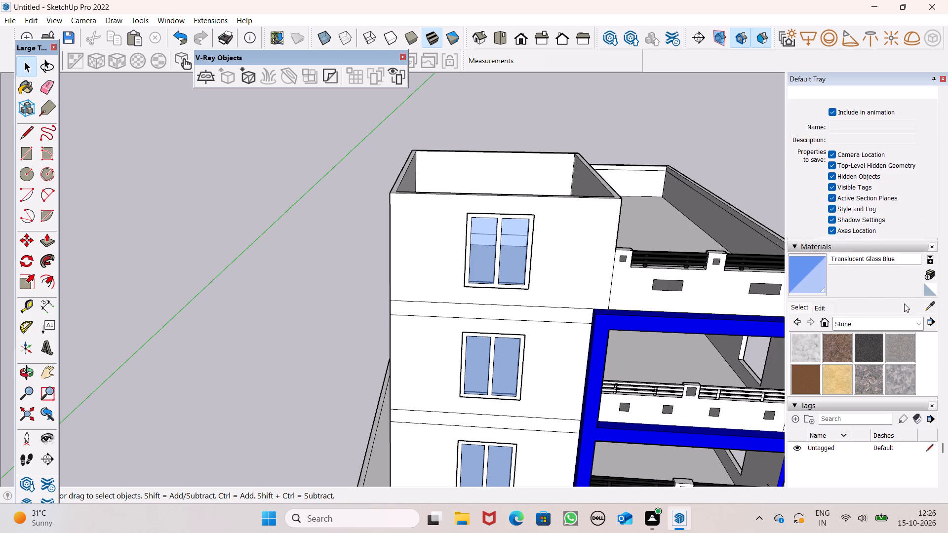
scroll(904, 304, up, 1)
scroll(904, 304, down, 3)
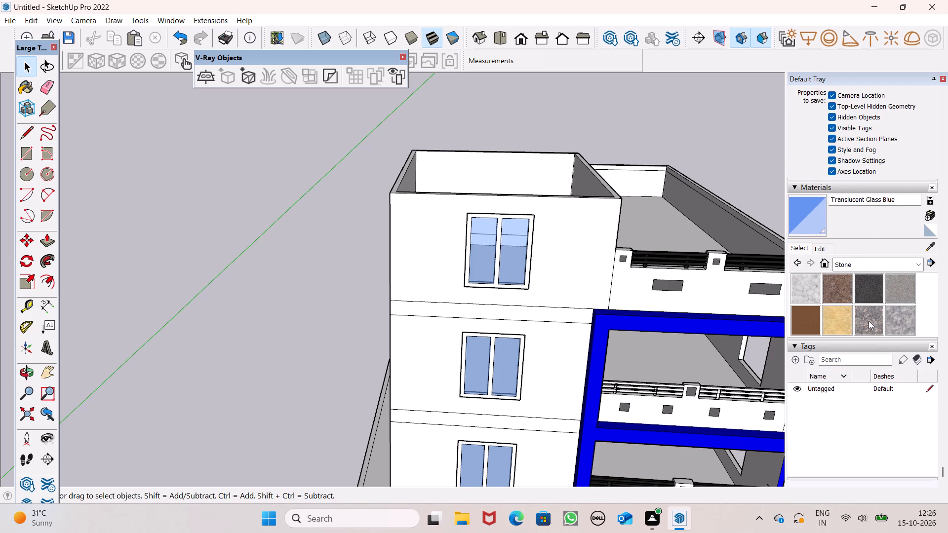
Paint the top-floor wall face around the window with Slate Light Tile from the Tile collection.
click(871, 264)
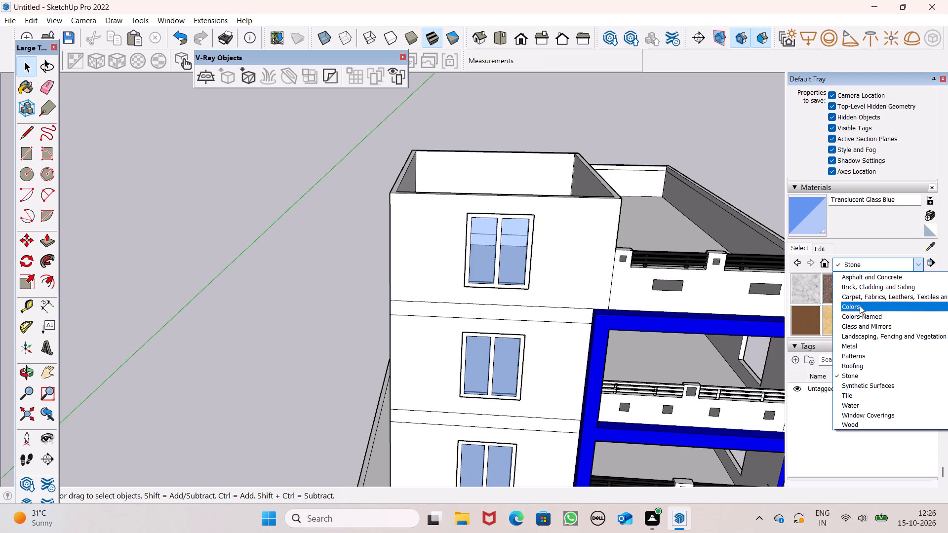
click(851, 391)
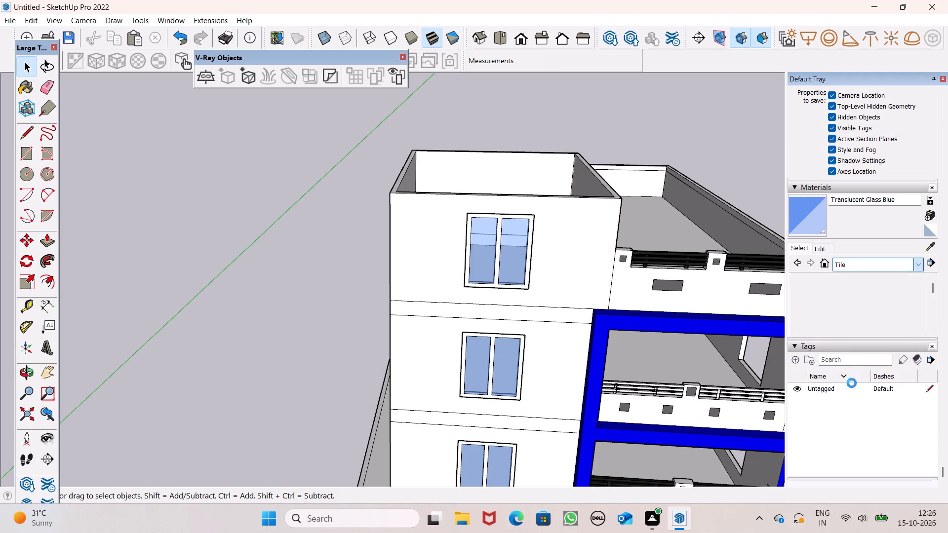
scroll(867, 311, down, 2)
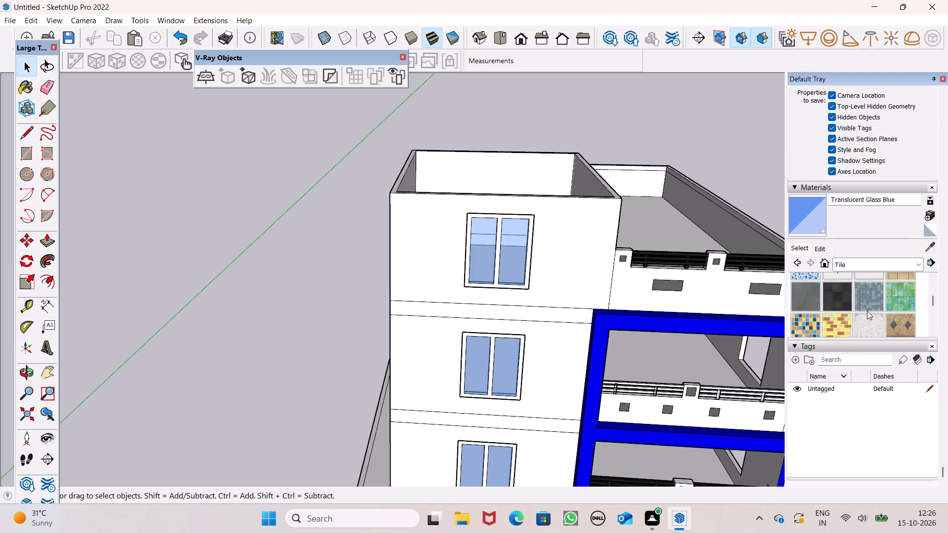
click(834, 294)
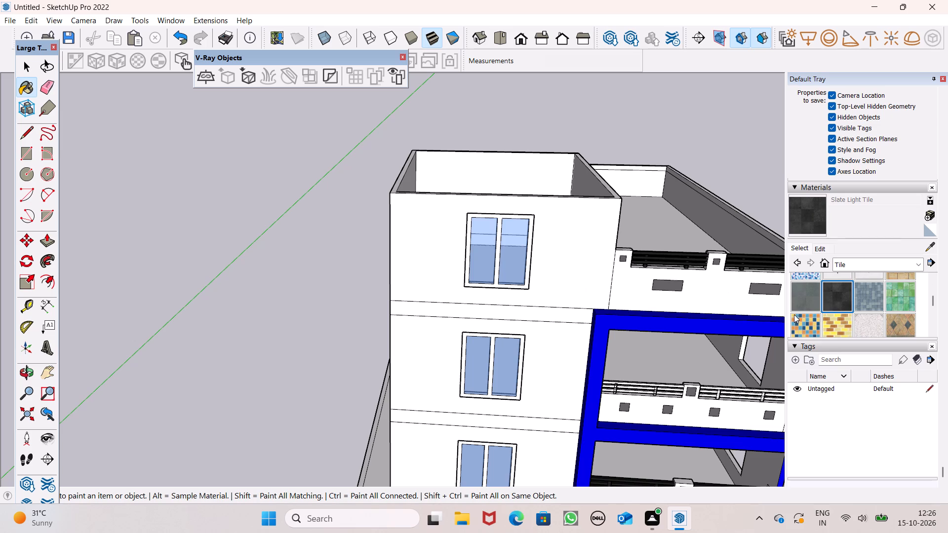
click(561, 290)
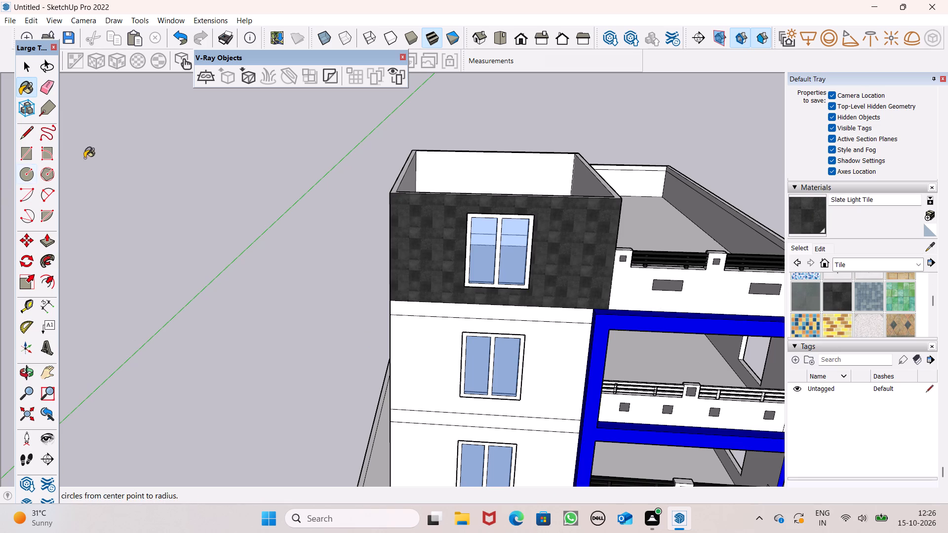
Draw a horizontal line about 18' 2" long across the wall just above the window directly below the tiled floor.
click(18, 138)
scroll(220, 285, down, 2)
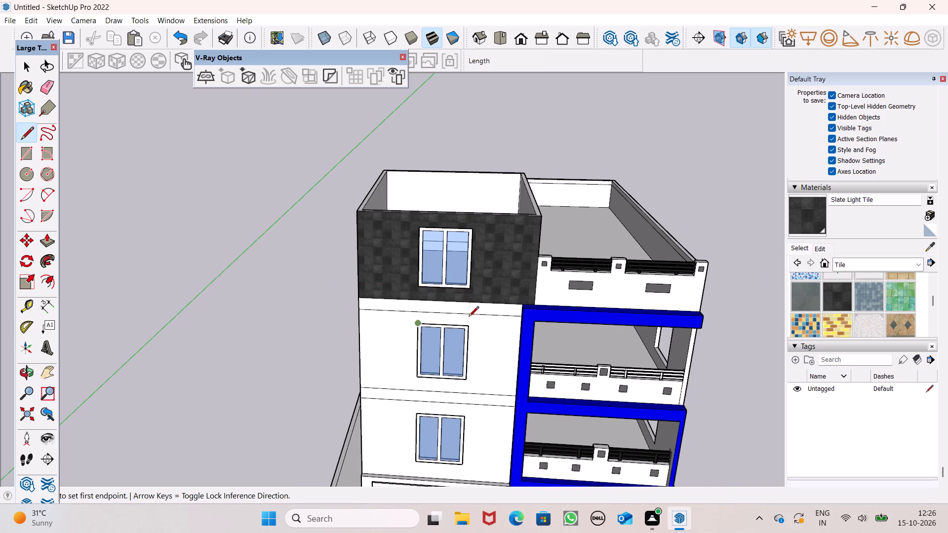
scroll(487, 315, down, 1)
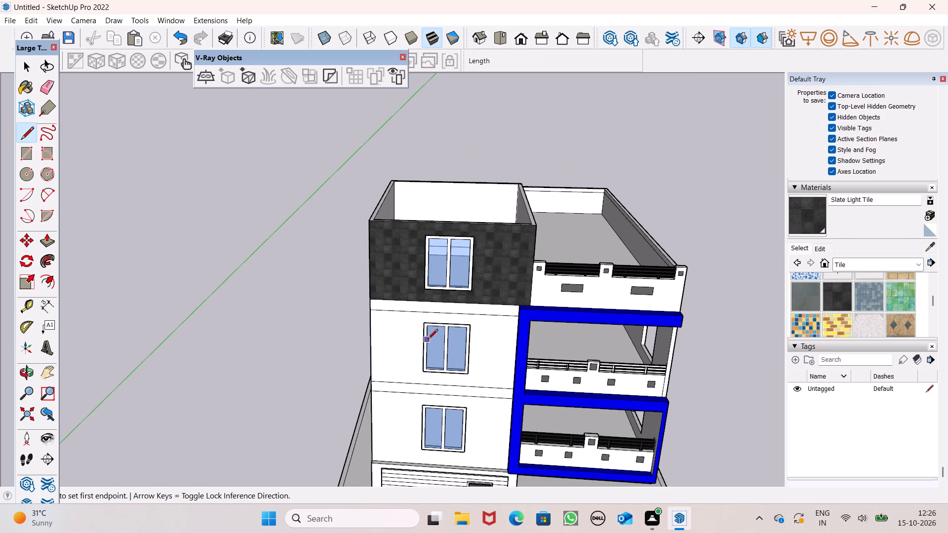
middle_drag(426, 339, 464, 310)
scroll(525, 313, up, 3)
scroll(527, 312, down, 1)
scroll(527, 312, up, 3)
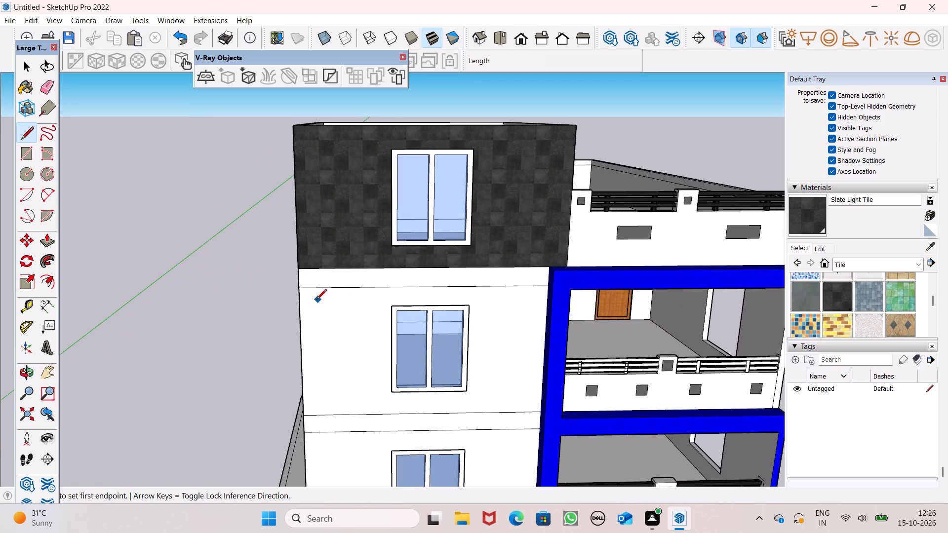
drag(302, 304, 318, 304)
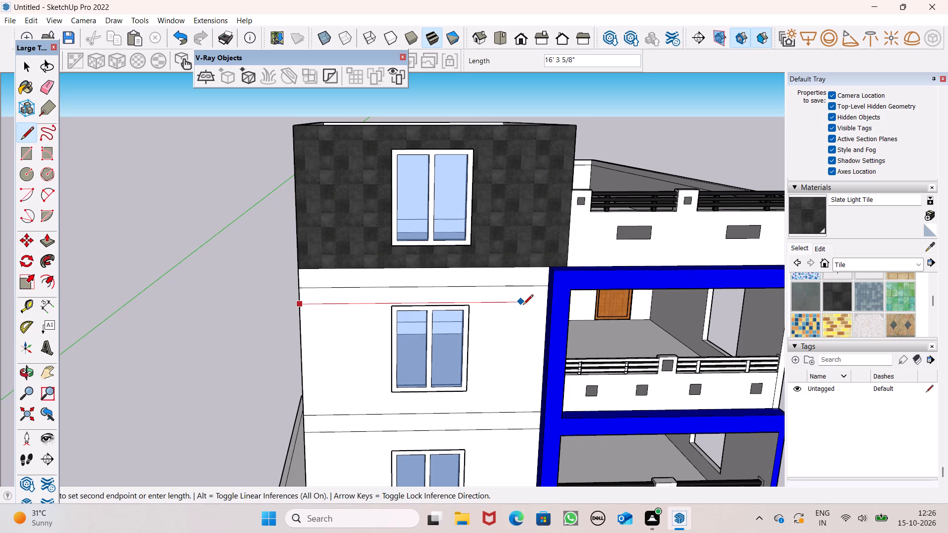
click(545, 303)
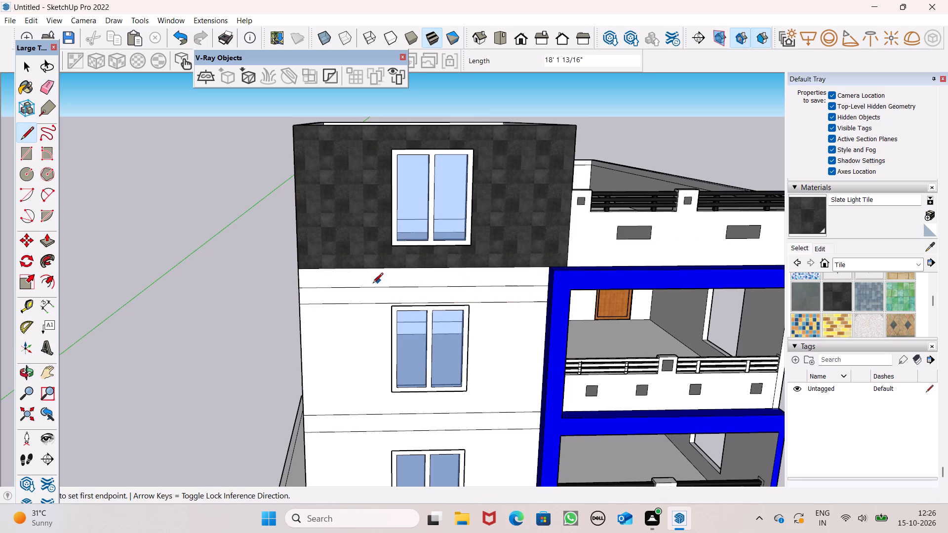
Copy the new line a short distance down the wall and multiply the copy with *6 to array evenly spaced grooves.
key(space)
click(338, 304)
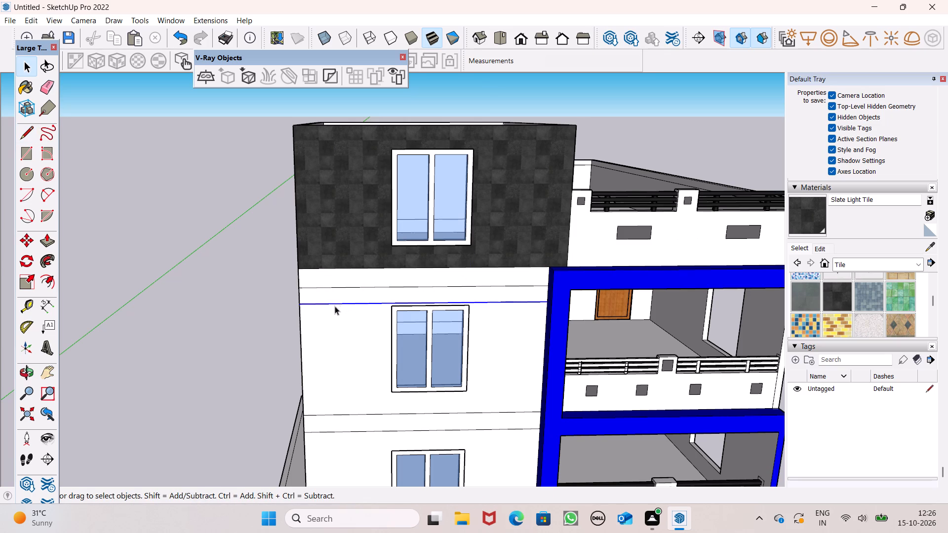
key(m)
key(Return)
scroll(319, 317, up, 4)
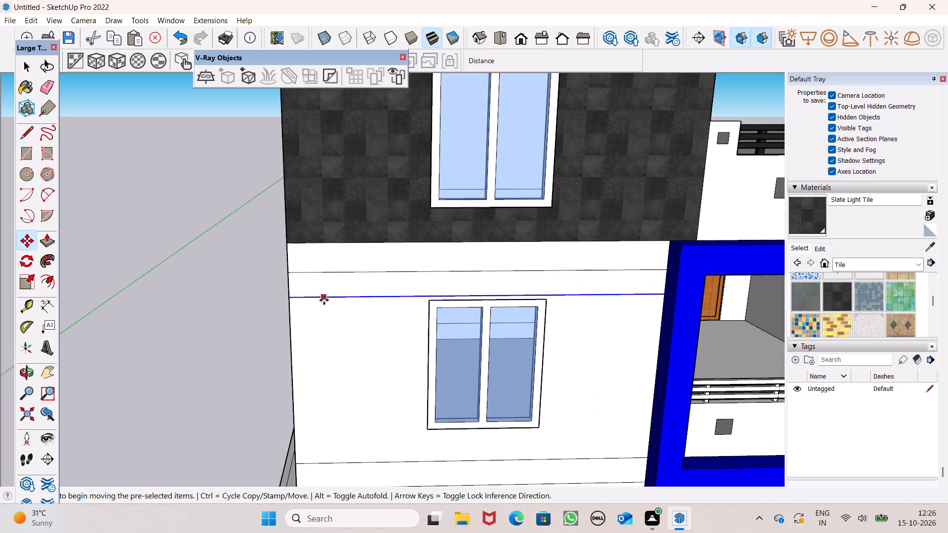
drag(324, 300, 327, 319)
scroll(333, 279, down, 2)
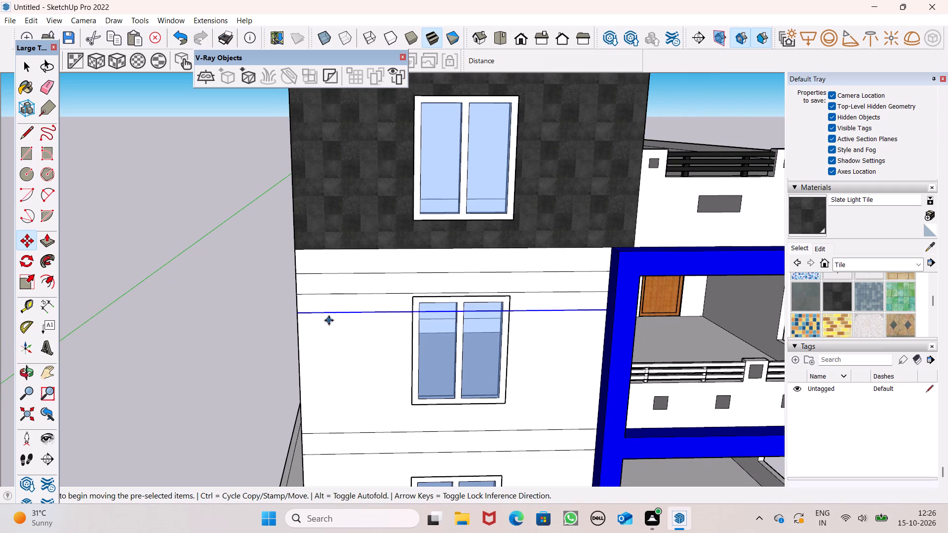
key(shift+asterisk)
key(6)
key(Return)
scroll(315, 314, down, 2)
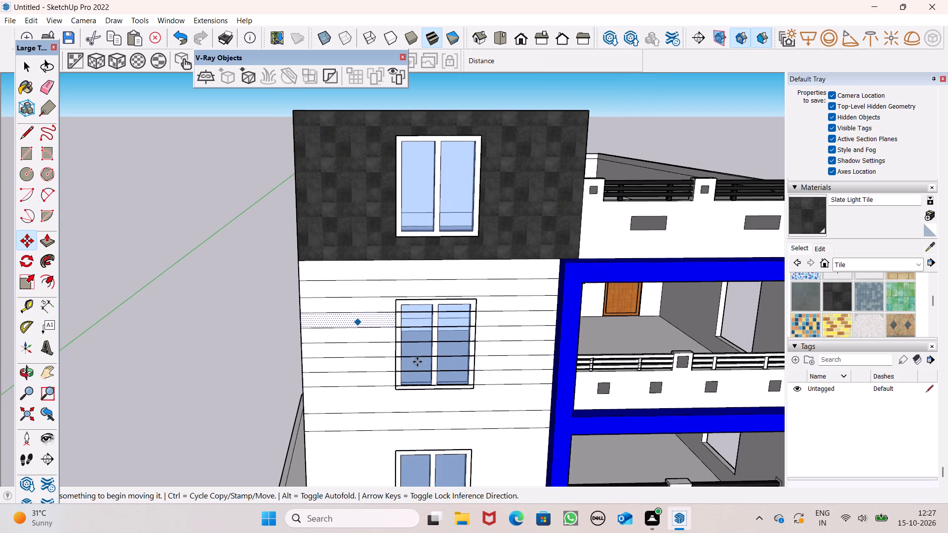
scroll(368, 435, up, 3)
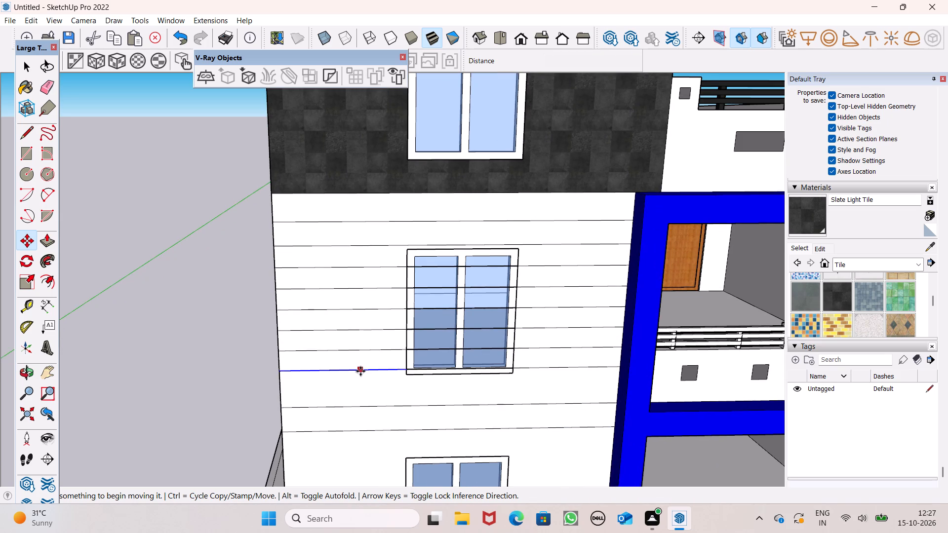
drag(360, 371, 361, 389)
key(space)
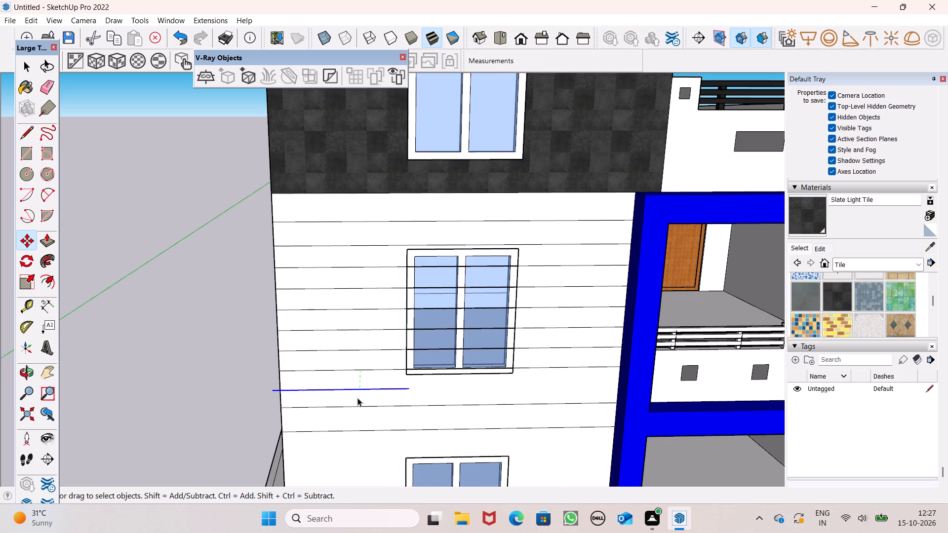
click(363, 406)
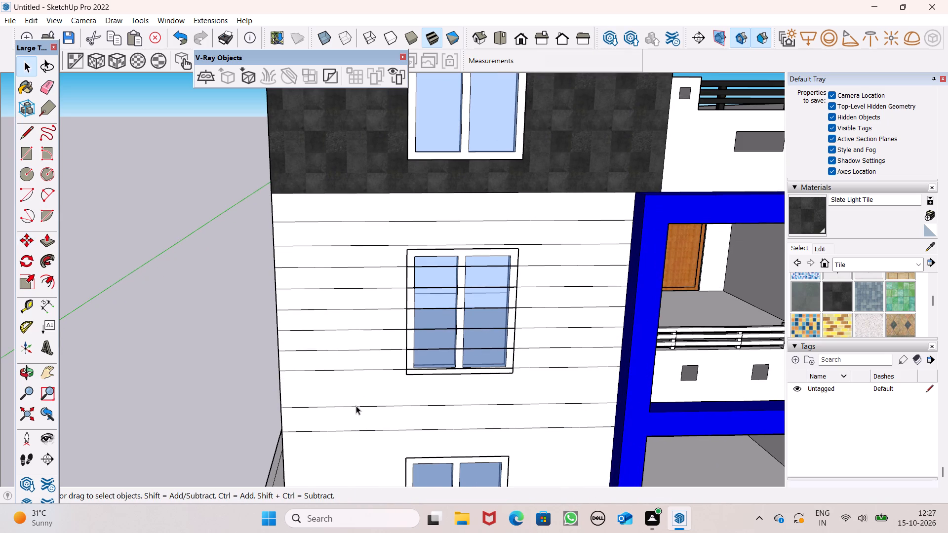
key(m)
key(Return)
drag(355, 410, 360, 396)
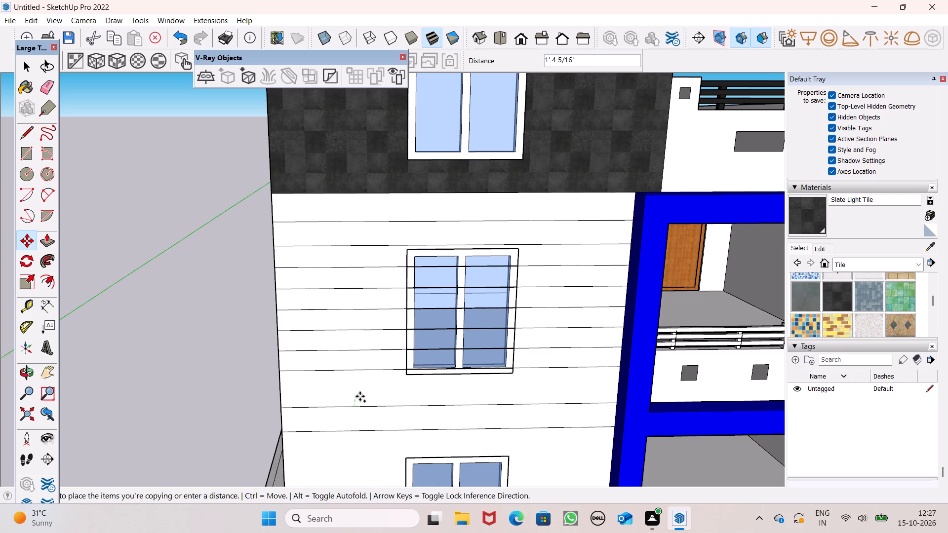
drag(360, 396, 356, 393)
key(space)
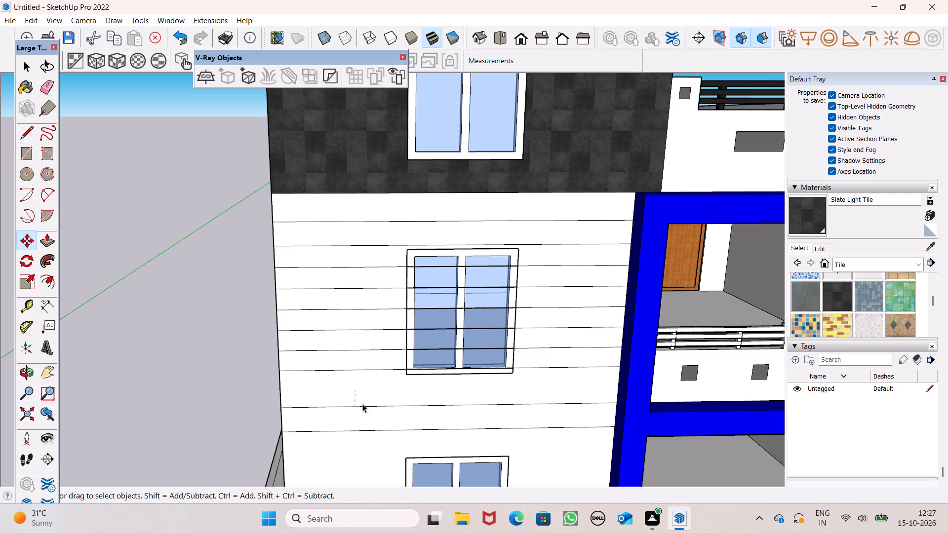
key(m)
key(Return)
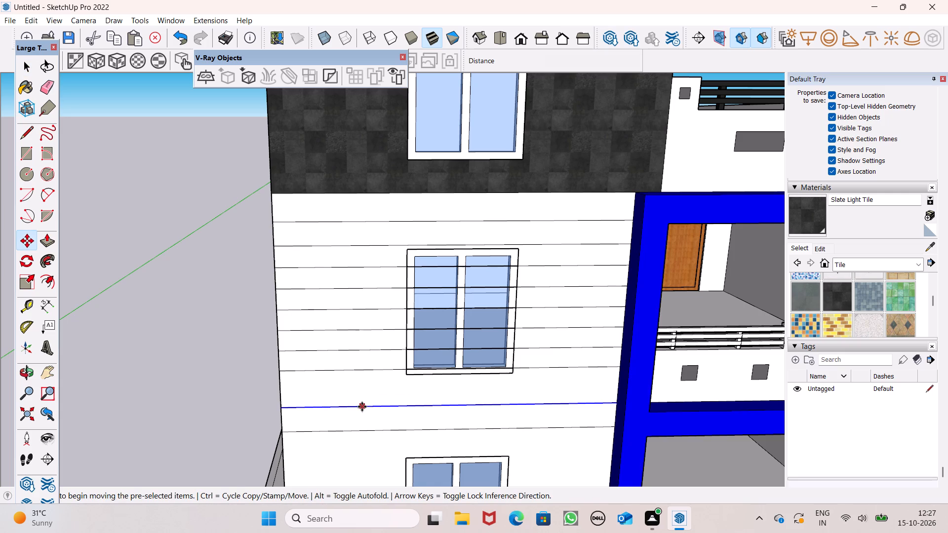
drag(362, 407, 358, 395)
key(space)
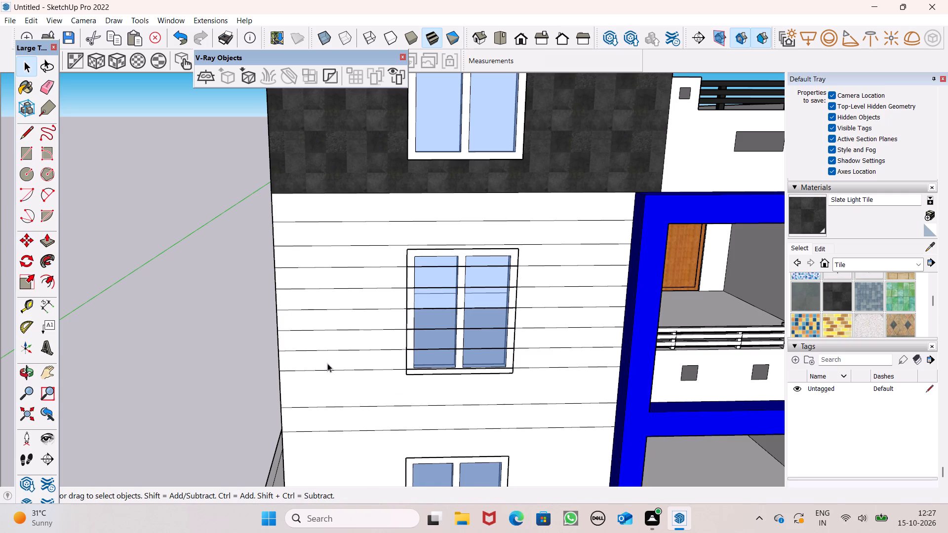
Copy the topmost groove line about 9' down the wall, into the gap just below the window of the grooved floor.
click(322, 223)
key(m)
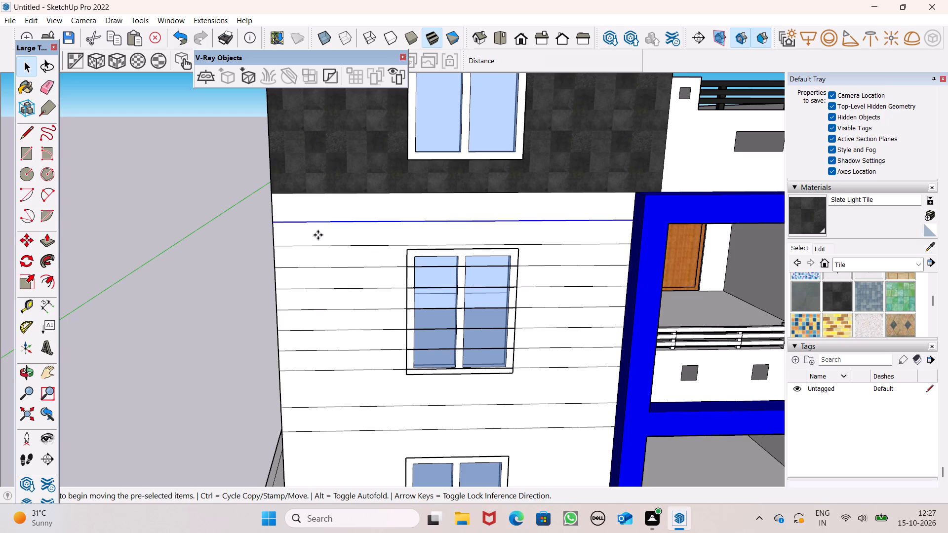
key(Return)
drag(328, 223, 328, 293)
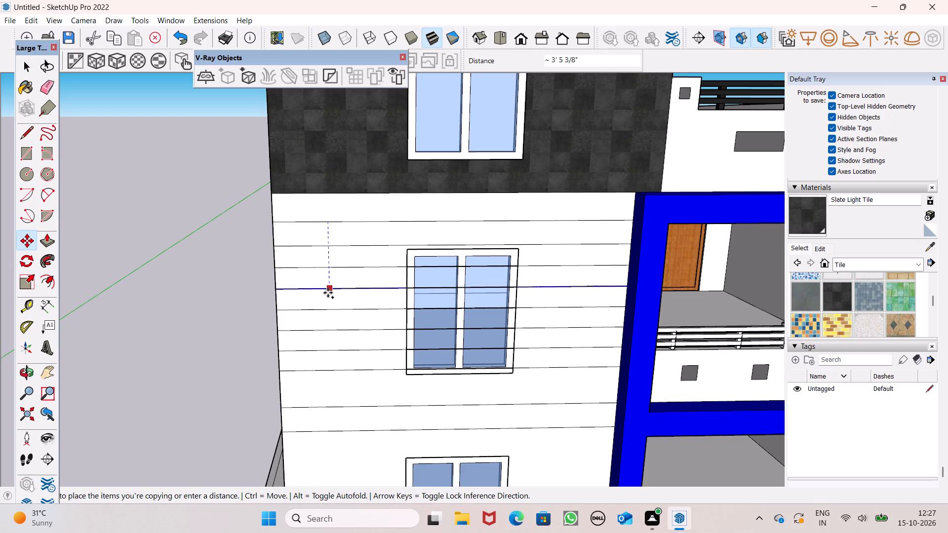
drag(328, 293, 337, 393)
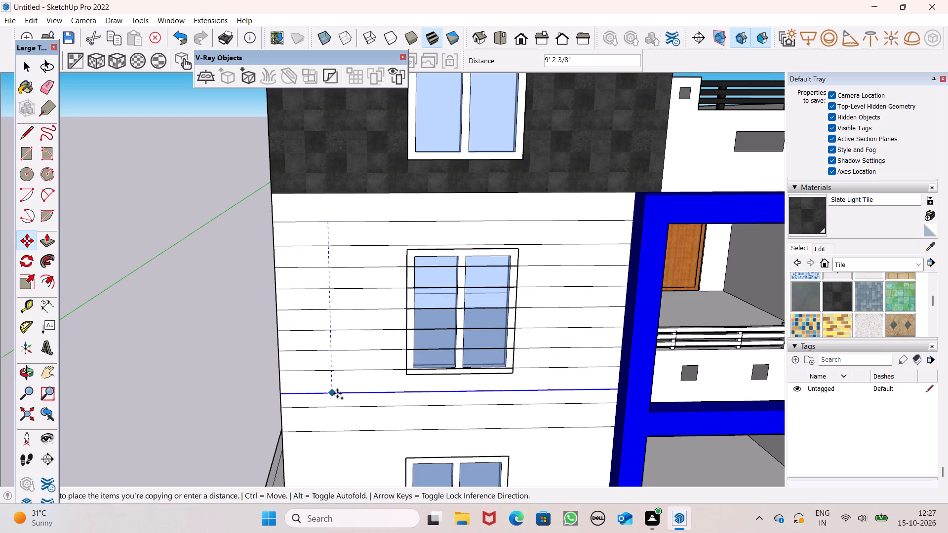
drag(337, 393, 335, 389)
key(space)
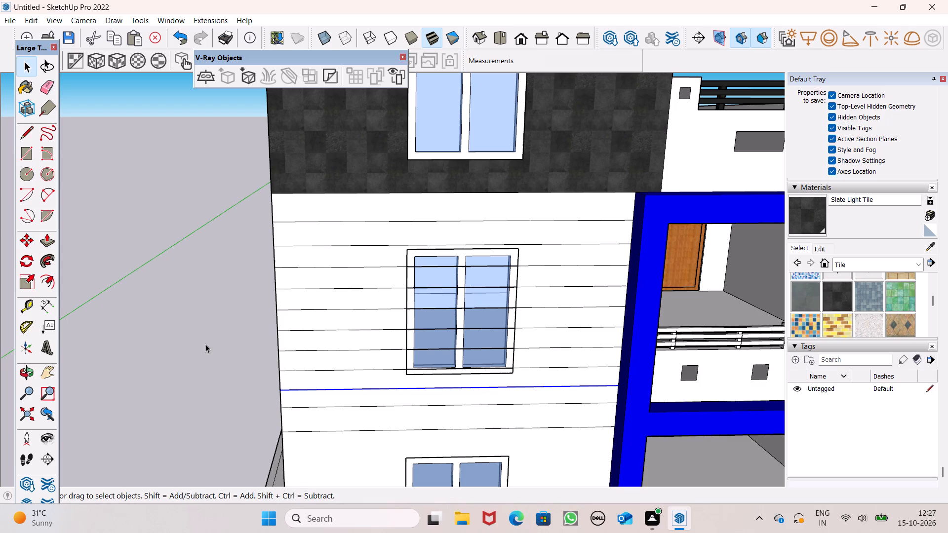
click(205, 343)
Erase the groove line segments that cross the window on the grooved floor.
click(50, 84)
scroll(440, 288, up, 3)
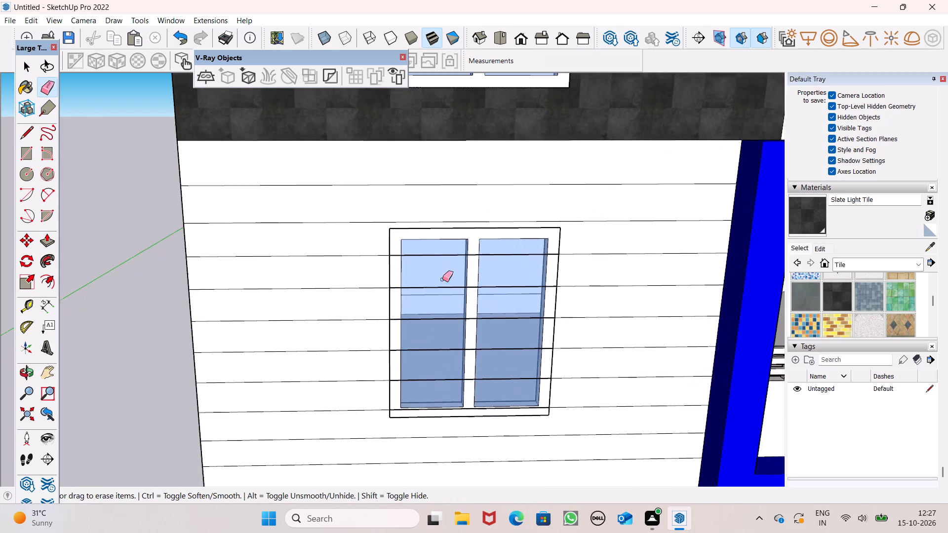
scroll(442, 279, up, 2)
drag(446, 249, 446, 254)
drag(446, 289, 446, 294)
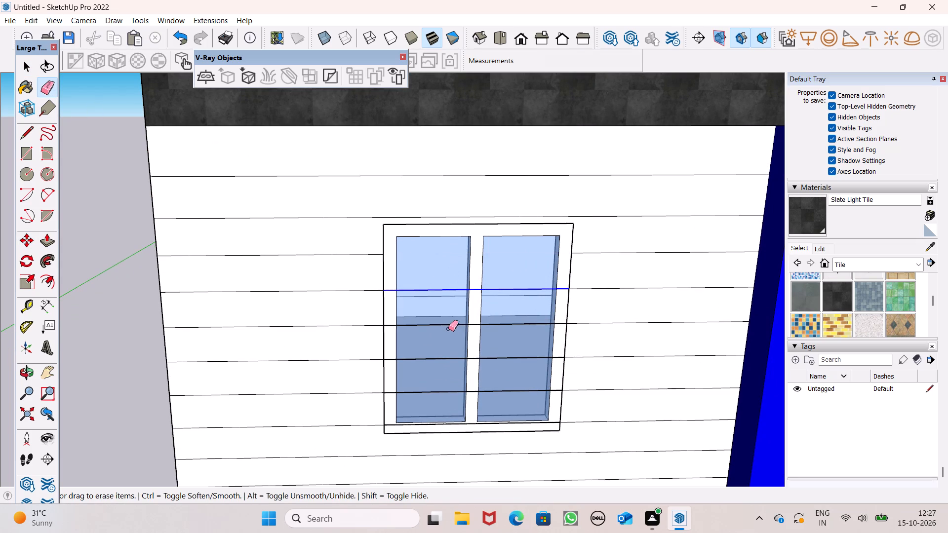
click(449, 335)
drag(454, 324, 444, 397)
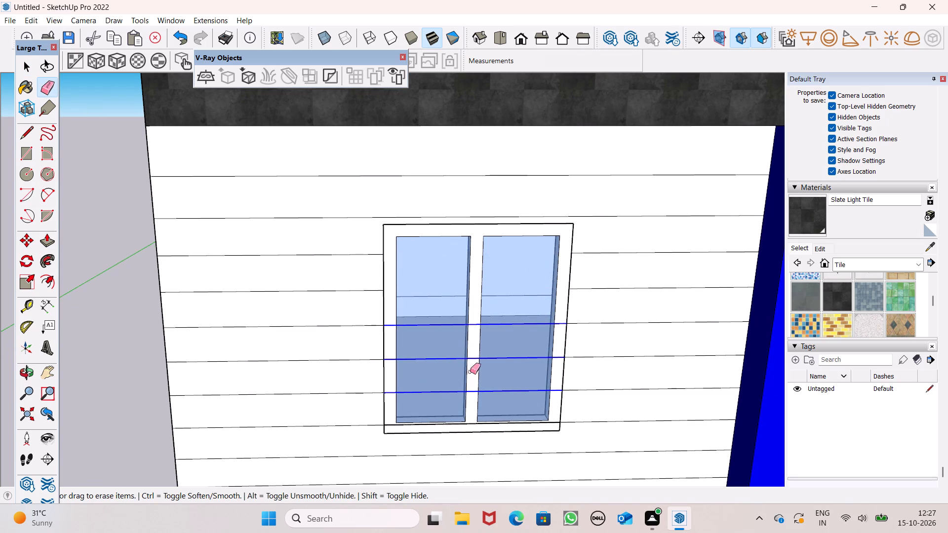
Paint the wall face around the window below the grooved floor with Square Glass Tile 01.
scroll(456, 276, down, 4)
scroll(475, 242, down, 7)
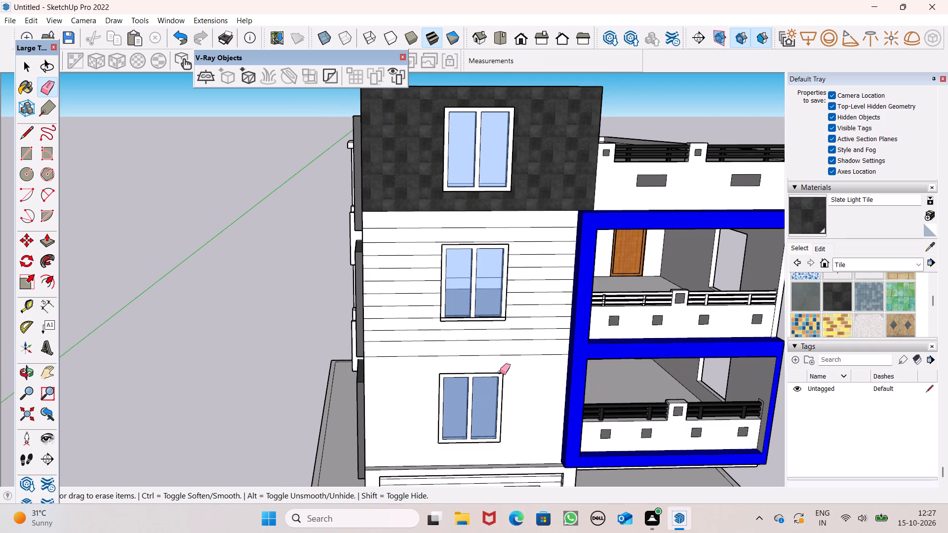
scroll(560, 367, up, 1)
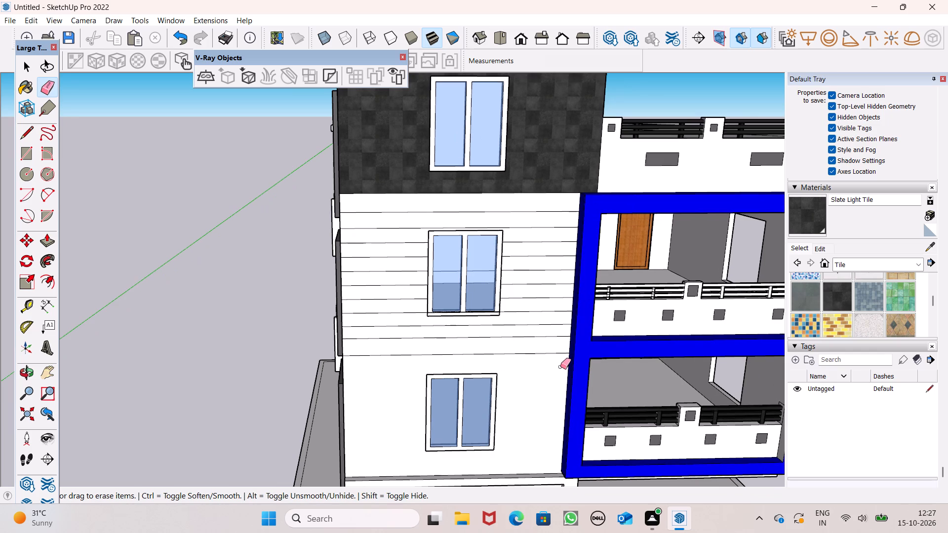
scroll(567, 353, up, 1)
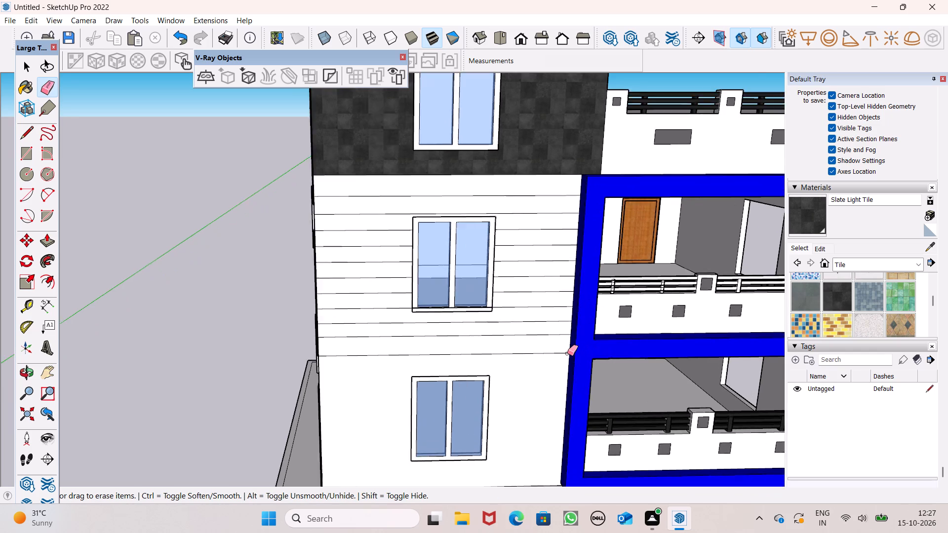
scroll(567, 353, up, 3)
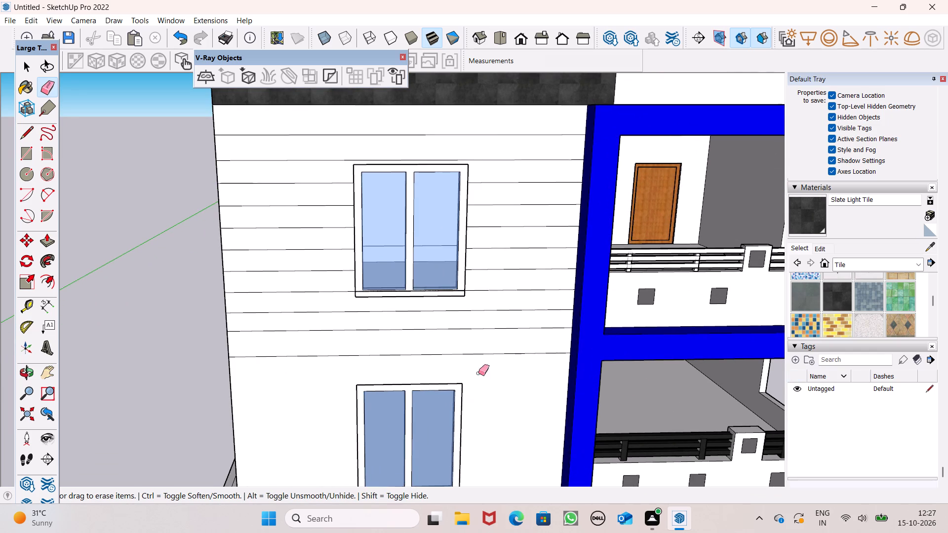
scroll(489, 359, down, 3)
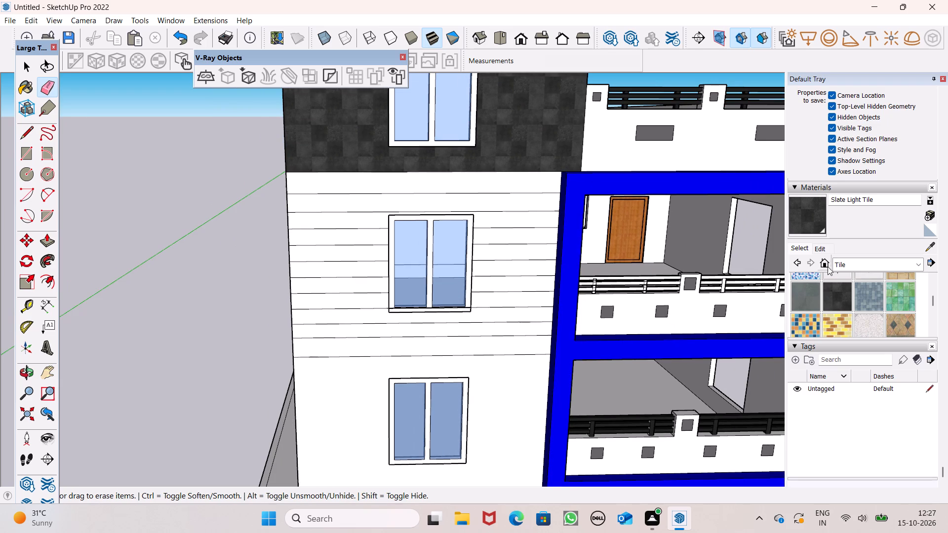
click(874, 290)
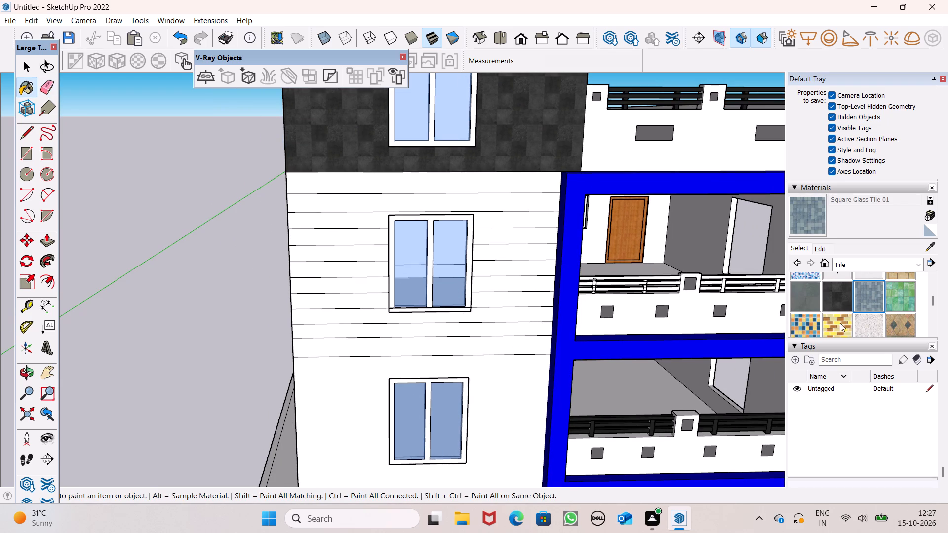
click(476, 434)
Paint the wall face around the window below the grooved floor with Tile Travertine 2 inch from the Tile collection.
scroll(524, 390, down, 6)
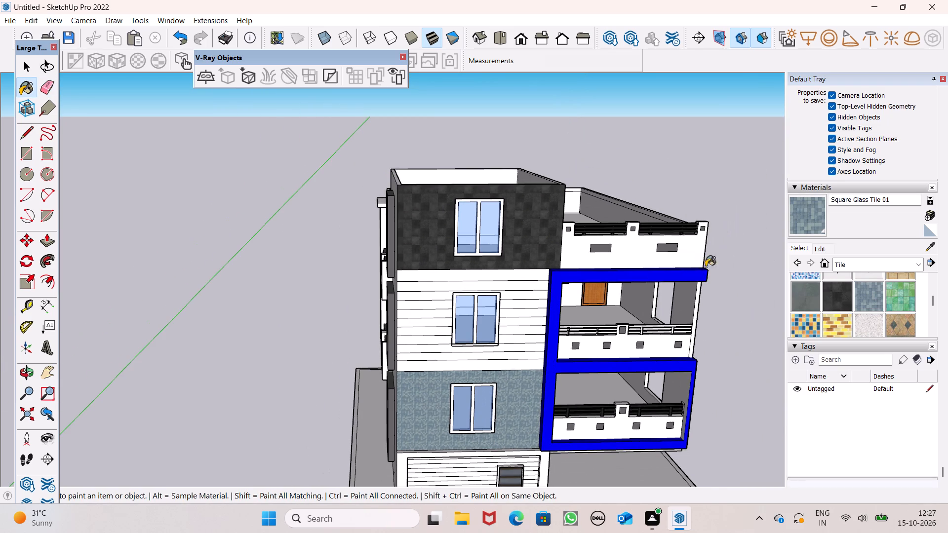
scroll(855, 297, down, 3)
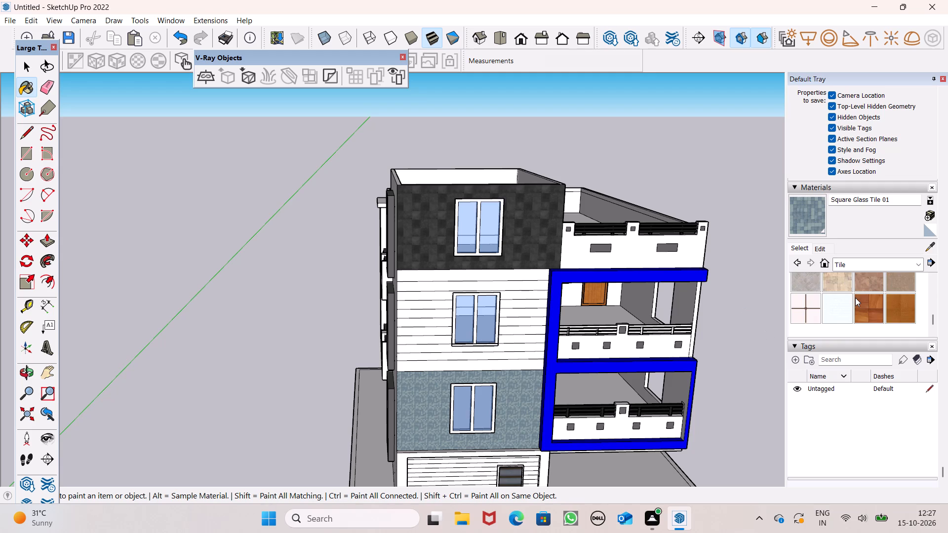
scroll(855, 298, up, 1)
click(800, 327)
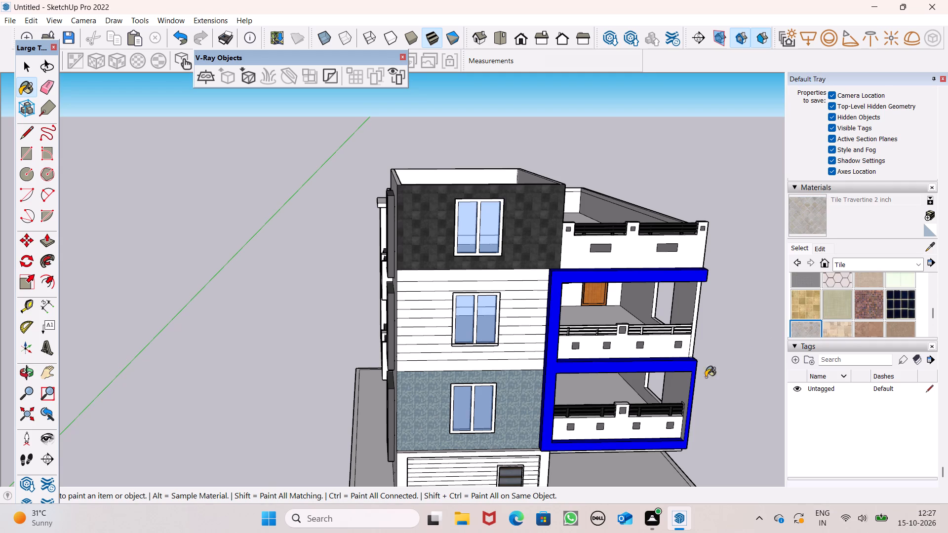
click(522, 427)
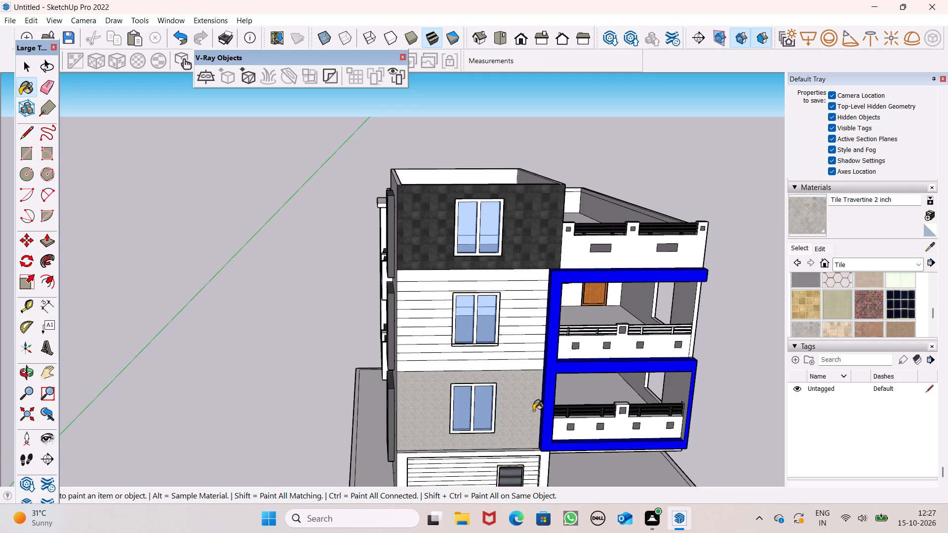
Set the texture width of the Tile Travertine 2 inch material to 5'.
scroll(533, 411, up, 1)
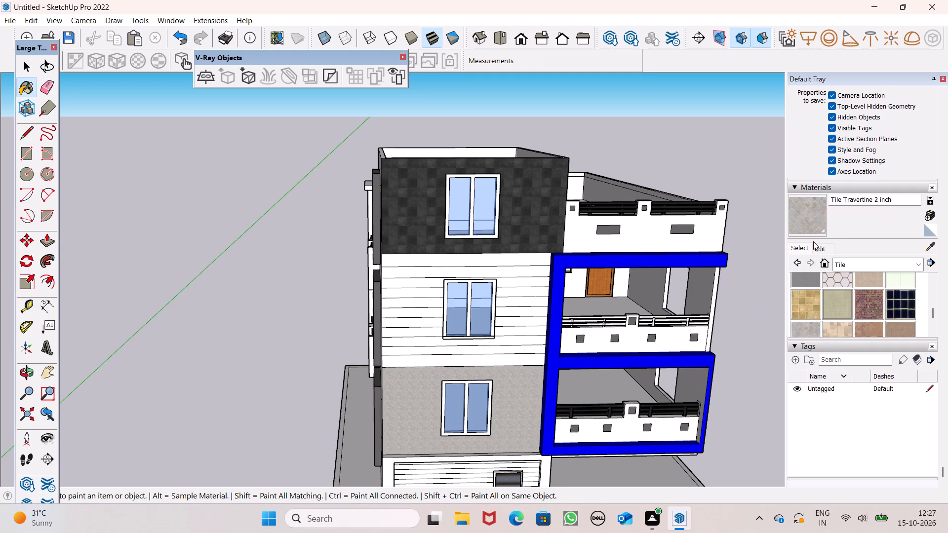
click(823, 245)
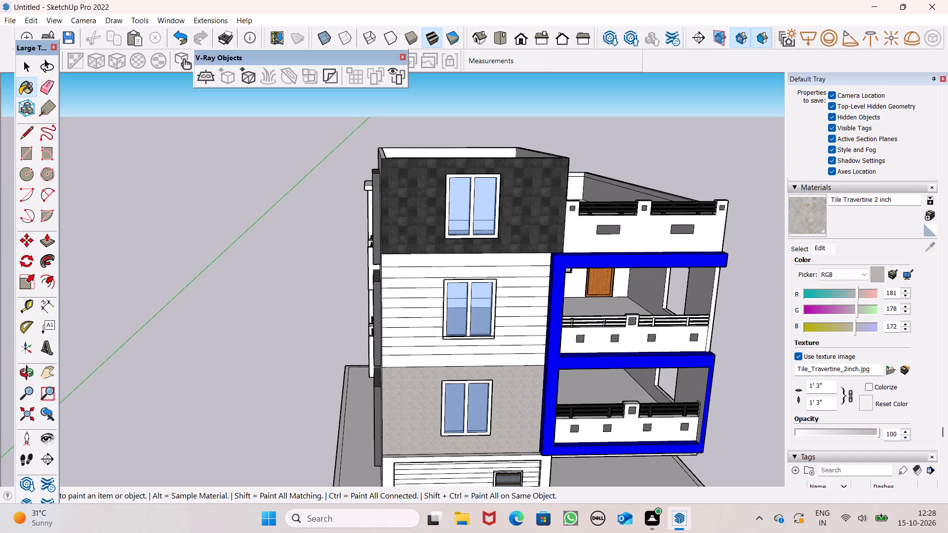
click(832, 385)
key(BackSpace)
key(BackSpace)
key(BackSpace)
key(BackSpace)
key(BackSpace)
key(BackSpace)
key(BackSpace)
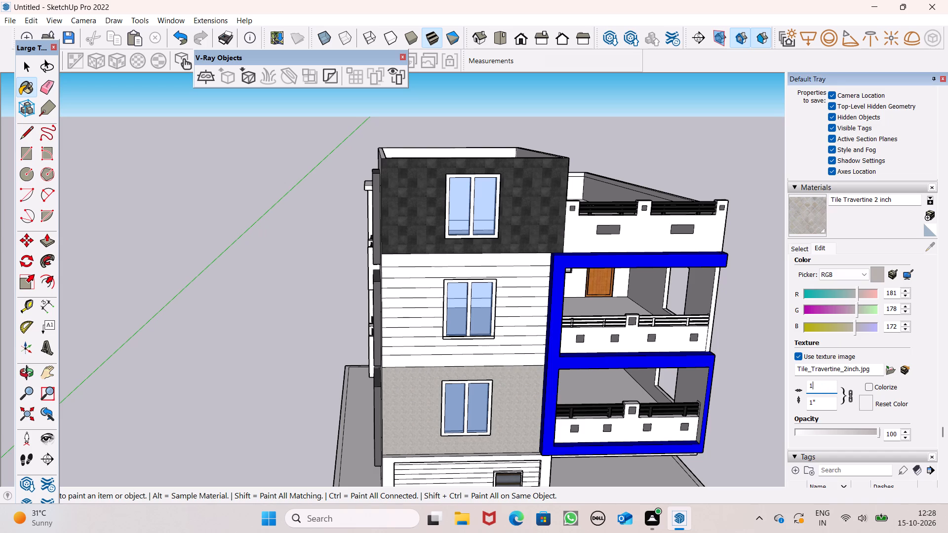
text(5')
key(Return)
key(space)
Paint the groove strips above the window on the grooved floor with Color M03 from the Colors collection.
scroll(537, 235, down, 1)
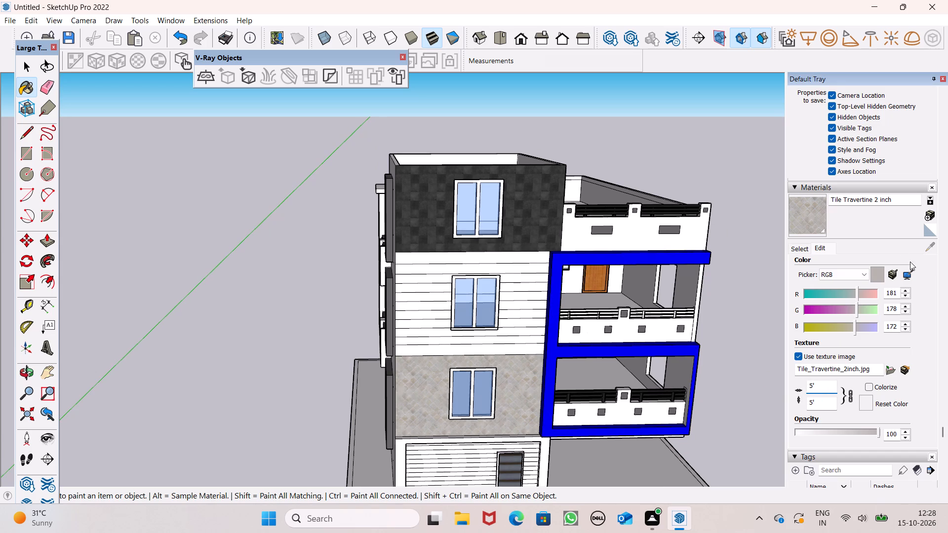
click(794, 249)
click(848, 264)
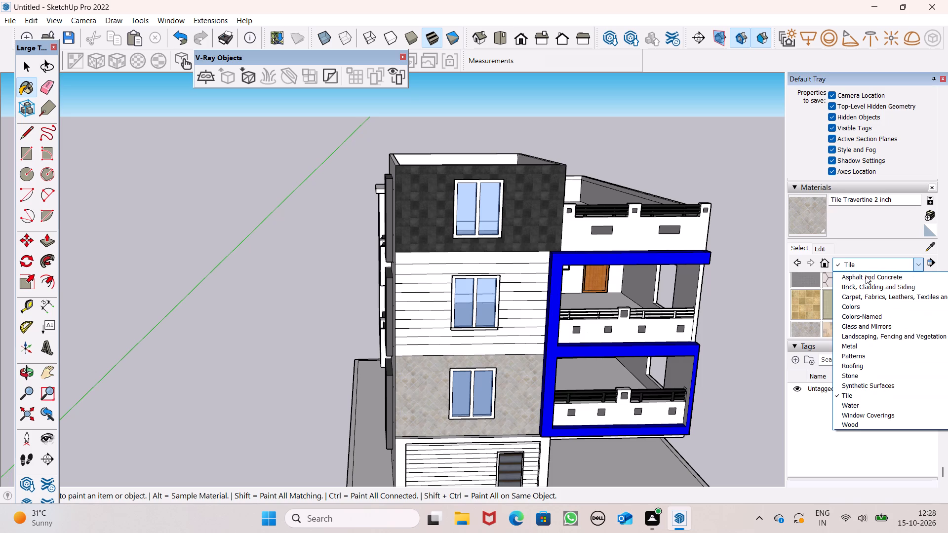
click(861, 303)
scroll(869, 306, down, 7)
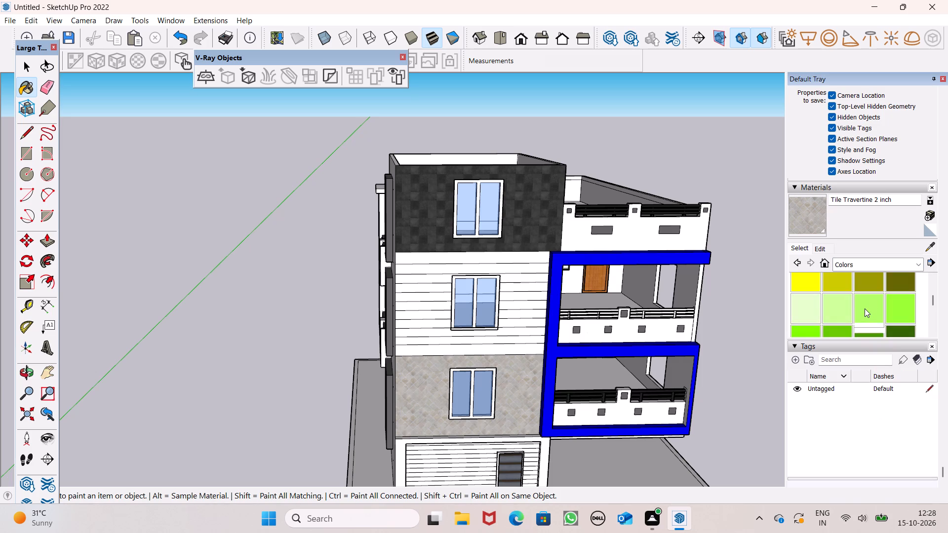
scroll(865, 308, down, 10)
scroll(864, 309, up, 1)
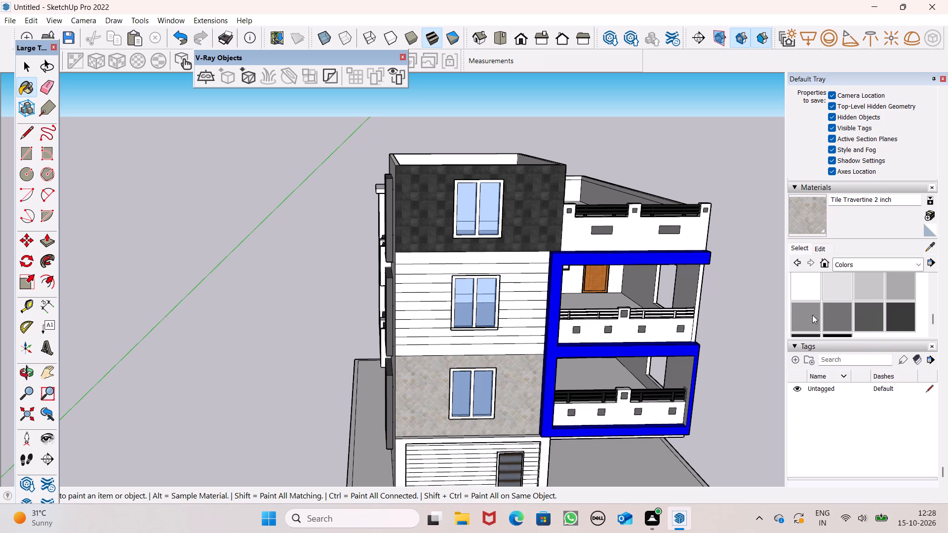
click(812, 315)
click(874, 287)
click(892, 293)
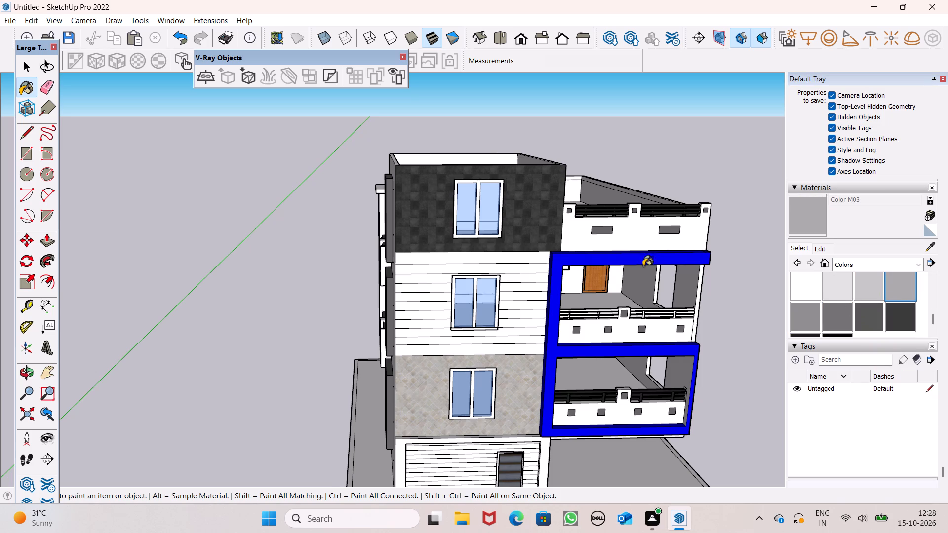
scroll(546, 270, up, 5)
click(524, 254)
click(530, 265)
click(545, 247)
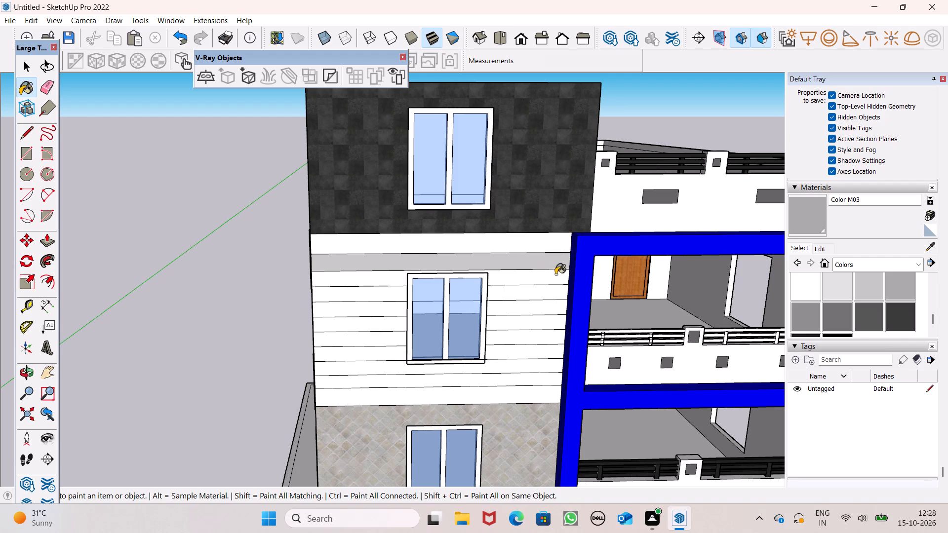
drag(556, 275, 556, 280)
Paint the groove strips between the window and the blue frame, and the strip just below the window, with Color M03.
drag(556, 290, 556, 302)
click(556, 300)
click(551, 324)
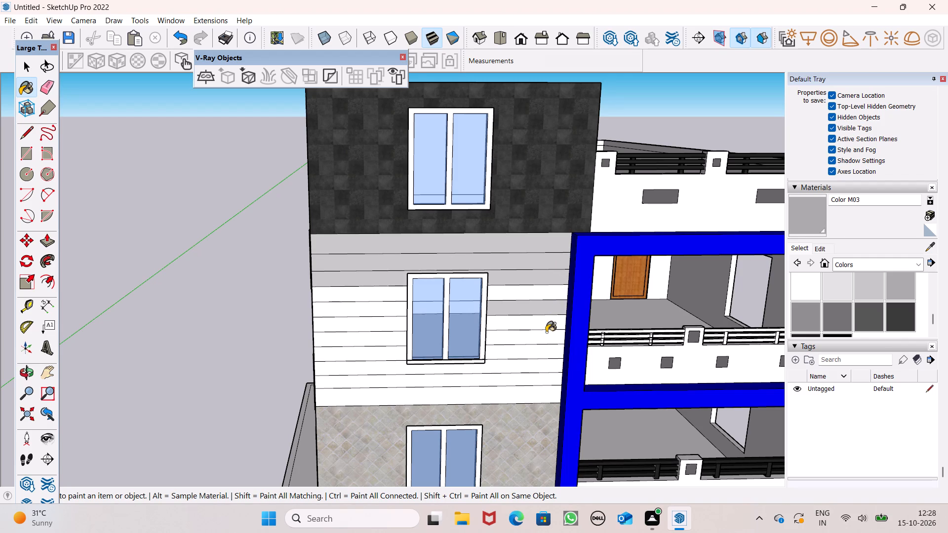
click(546, 334)
click(541, 345)
click(538, 355)
click(535, 358)
click(534, 370)
click(531, 376)
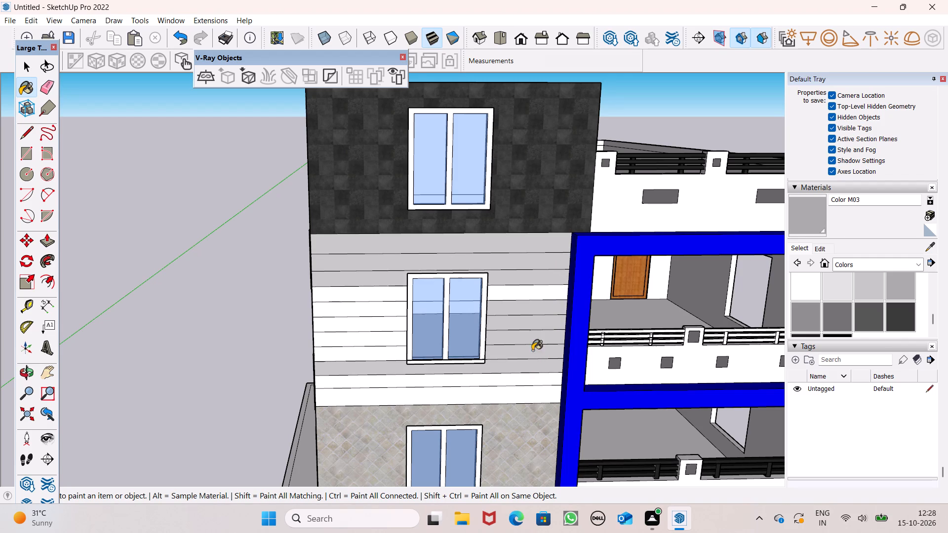
click(535, 291)
Paint the remaining white groove strips on the other side of the window with Color M03.
click(368, 297)
drag(367, 307, 369, 323)
drag(370, 324, 371, 326)
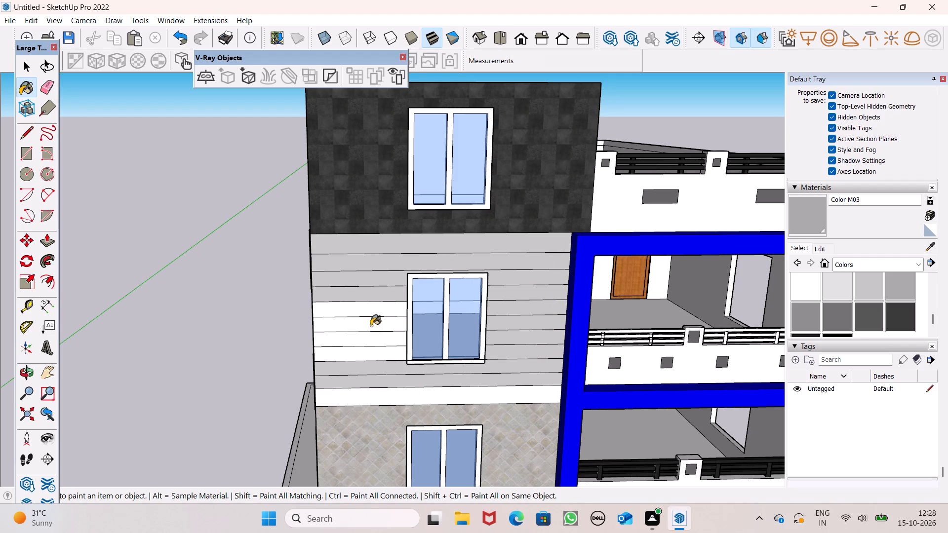
drag(371, 326, 365, 356)
click(366, 349)
drag(368, 345, 373, 341)
click(376, 337)
click(392, 310)
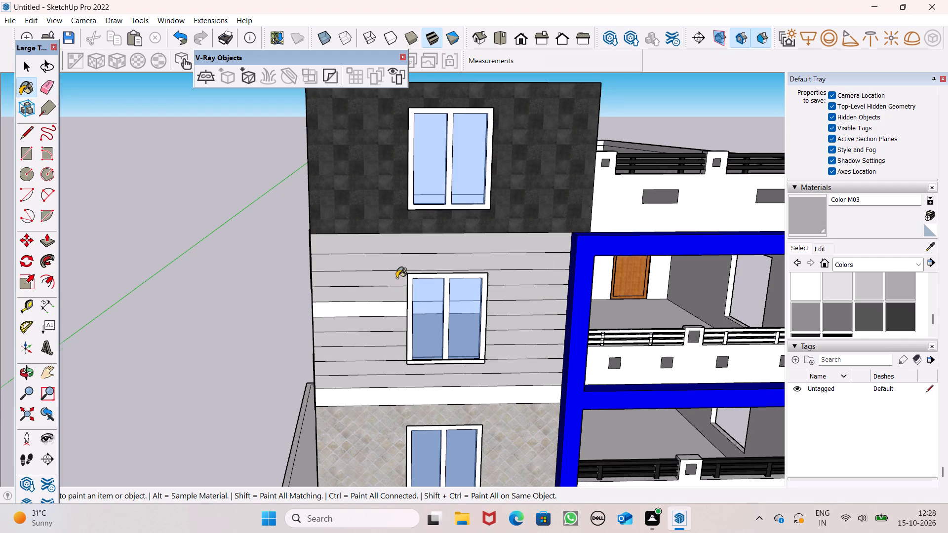
scroll(396, 278, down, 3)
scroll(386, 228, down, 4)
key(space)
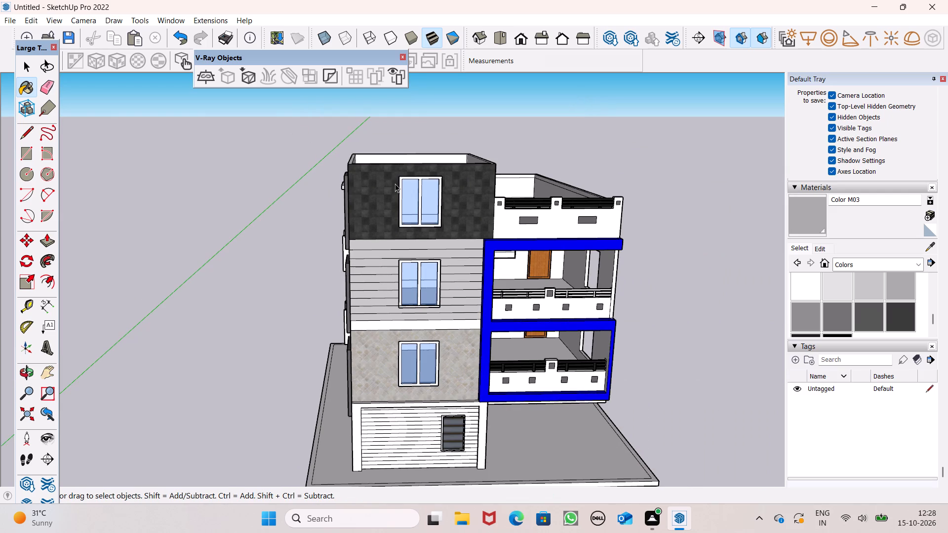
Paint the topmost strip of the grooved floor, just below the slate tile, white with Color M00.
scroll(486, 278, up, 4)
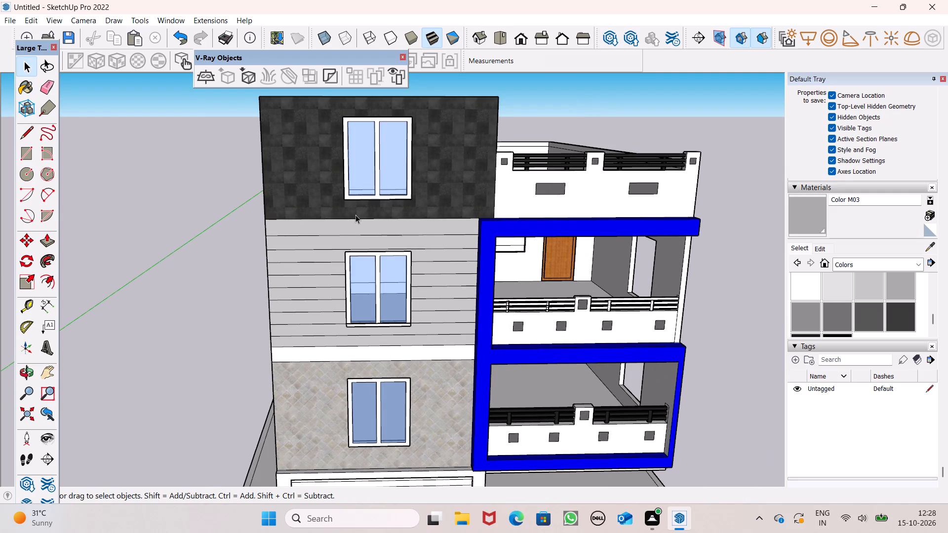
click(812, 290)
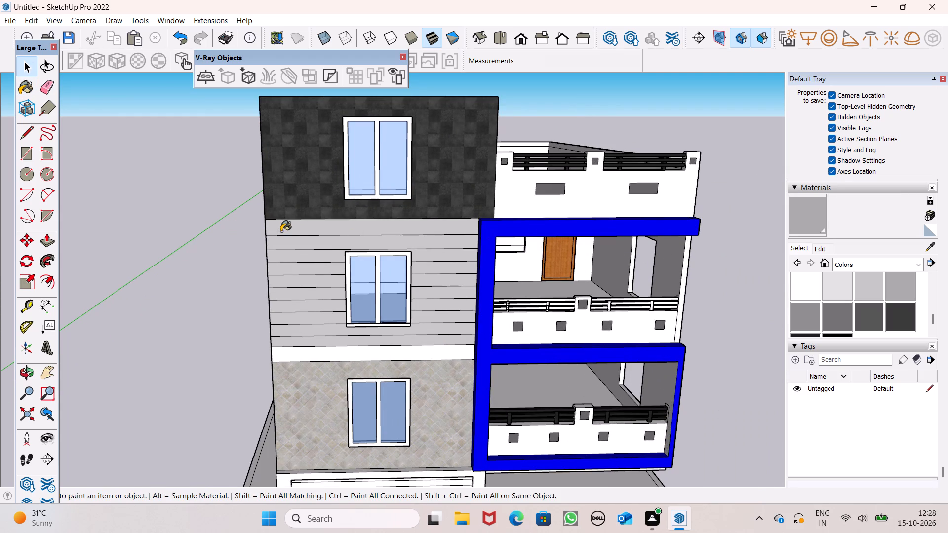
click(285, 231)
key(space)
Push the square inset on the top balcony parapet's left end post inward with Push/Pull.
scroll(236, 206, down, 4)
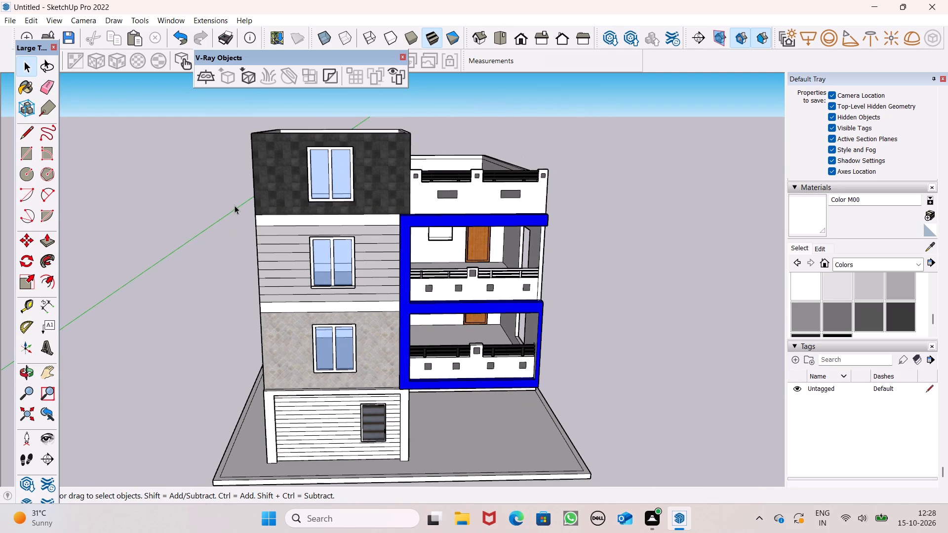
scroll(355, 199, down, 3)
scroll(388, 229, down, 1)
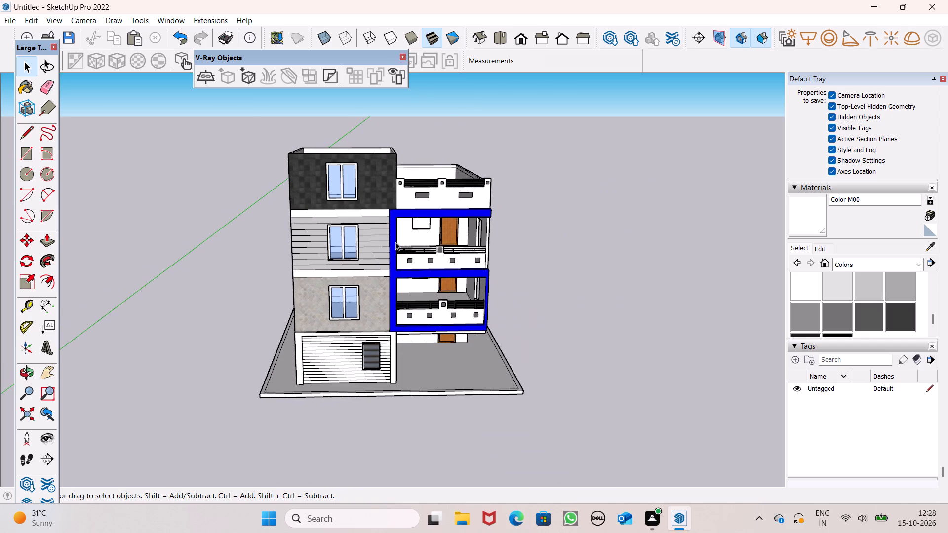
middle_drag(395, 244, 401, 279)
scroll(488, 251, up, 6)
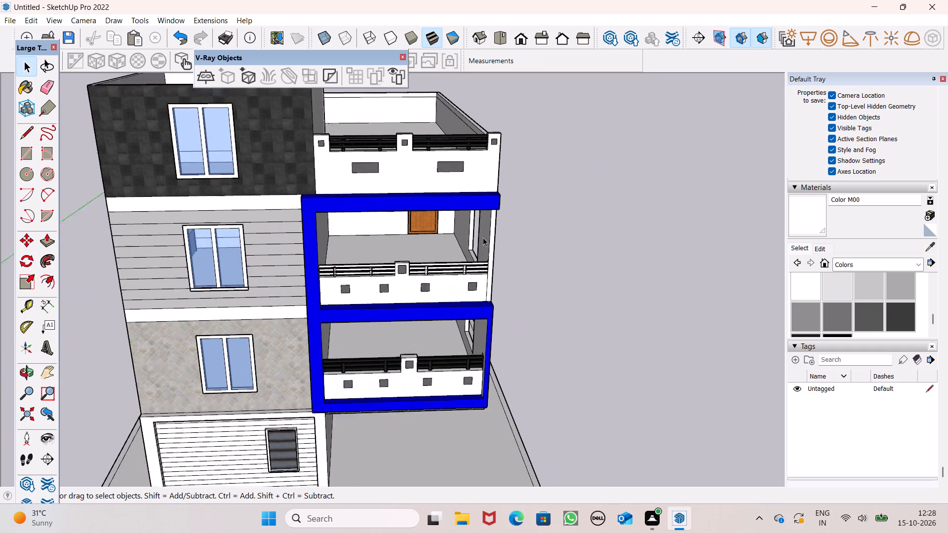
scroll(483, 237, up, 1)
click(40, 245)
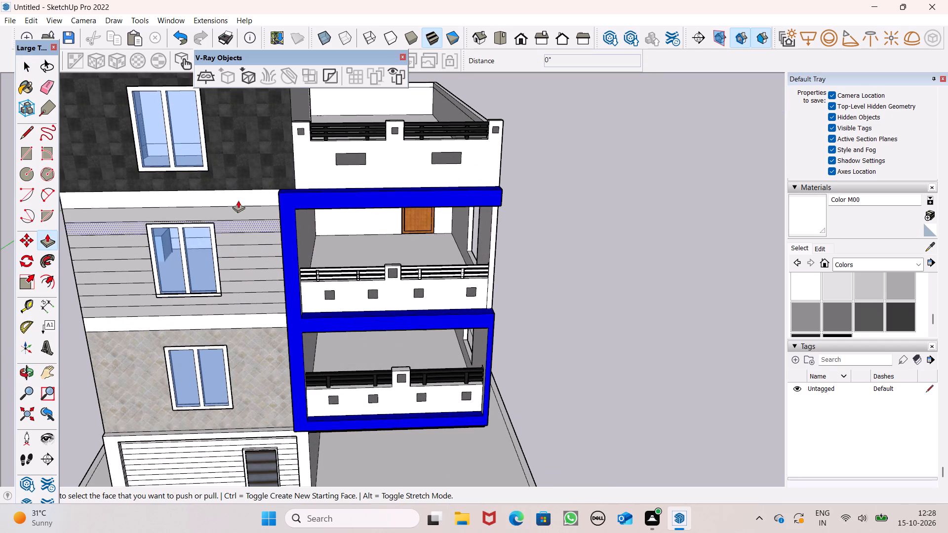
scroll(396, 152, up, 6)
scroll(322, 166, up, 4)
scroll(322, 166, down, 1)
scroll(322, 166, up, 1)
scroll(311, 233, down, 3)
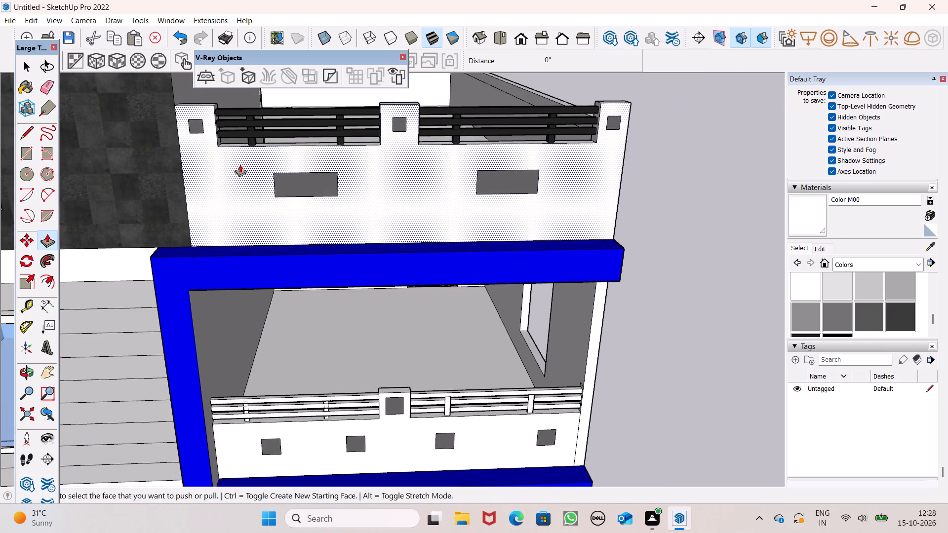
scroll(216, 114, up, 4)
click(180, 133)
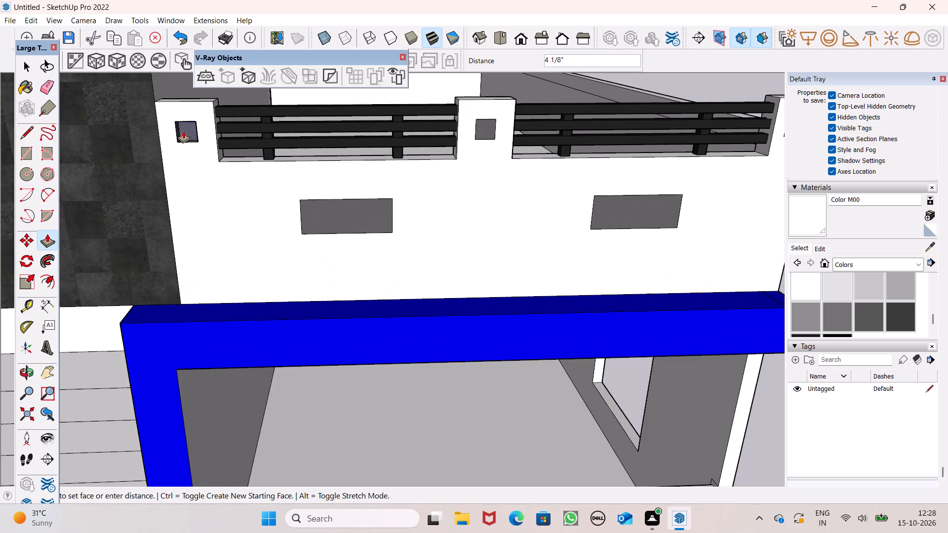
Recess the left rectangular panel of the top balcony parapet by about 4 5/8".
drag(325, 215, 328, 209)
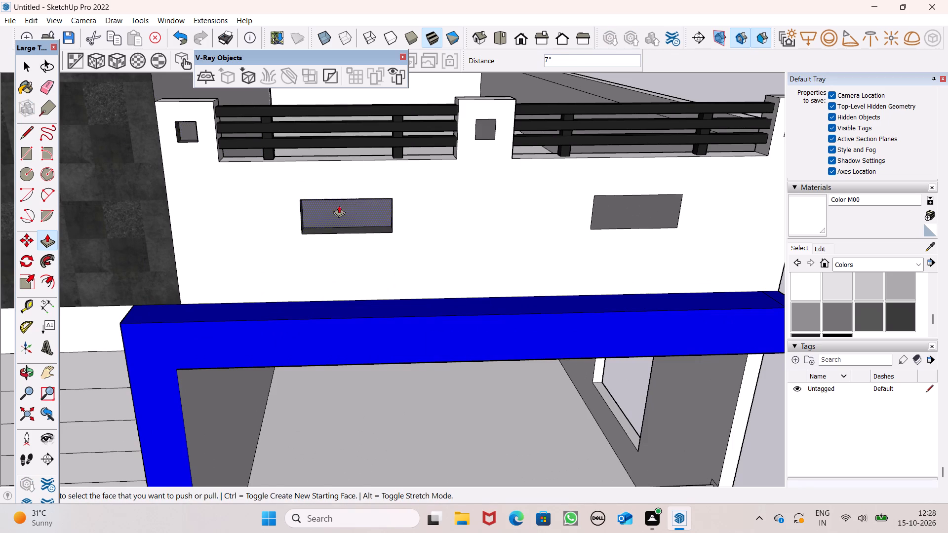
key(ctrl+z)
scroll(358, 227, up, 2)
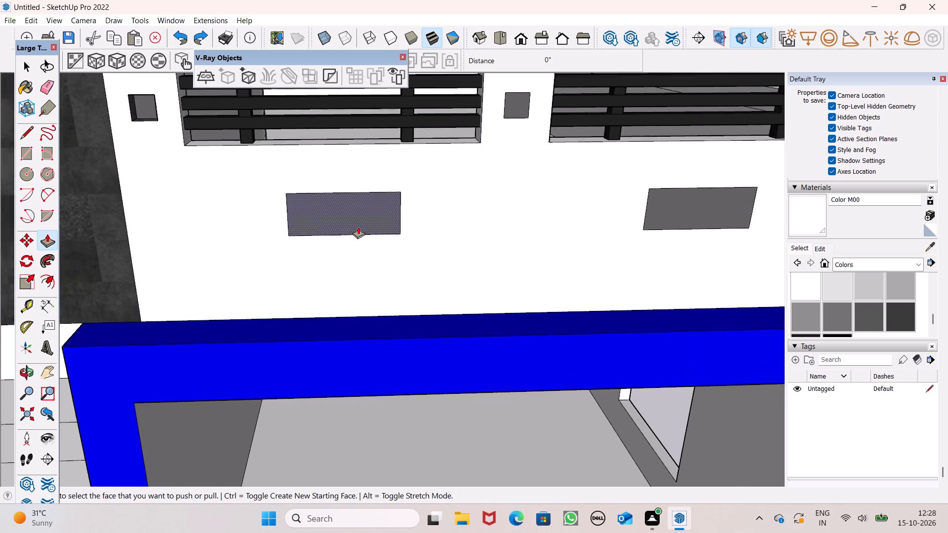
scroll(358, 227, up, 2)
drag(357, 220, 358, 214)
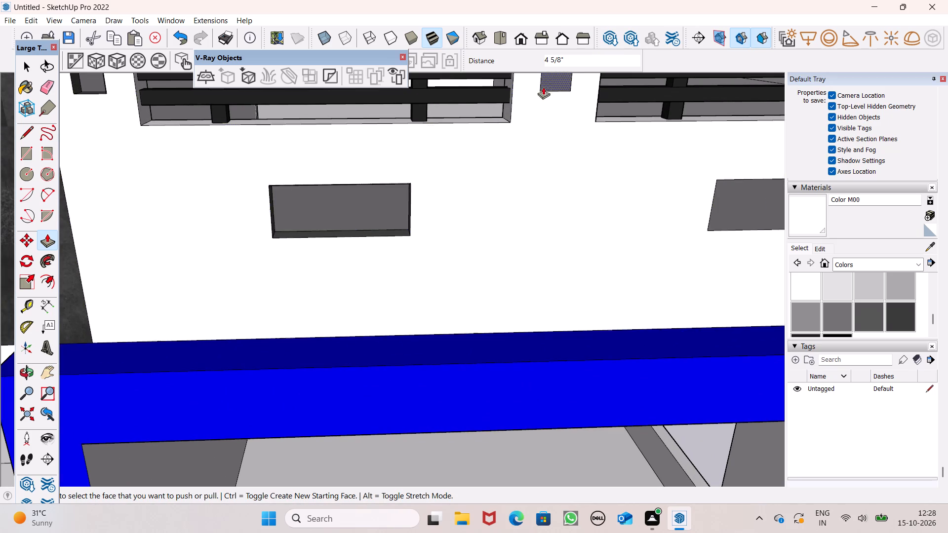
Push the square inset on the top balcony parapet's middle post inward, with a final push of about 9/16".
scroll(457, 241, down, 4)
scroll(557, 112, up, 6)
scroll(444, 188, down, 5)
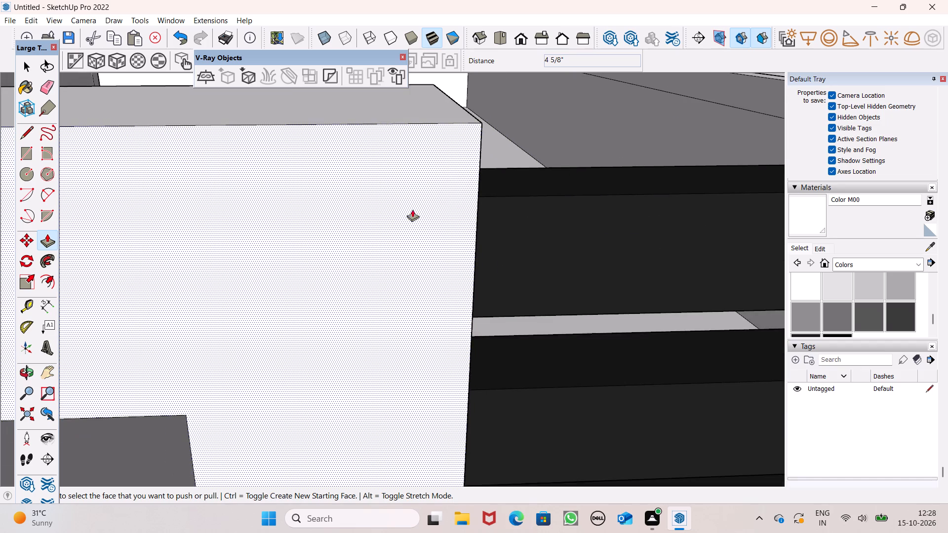
scroll(381, 227, down, 5)
scroll(513, 147, down, 4)
scroll(487, 194, up, 4)
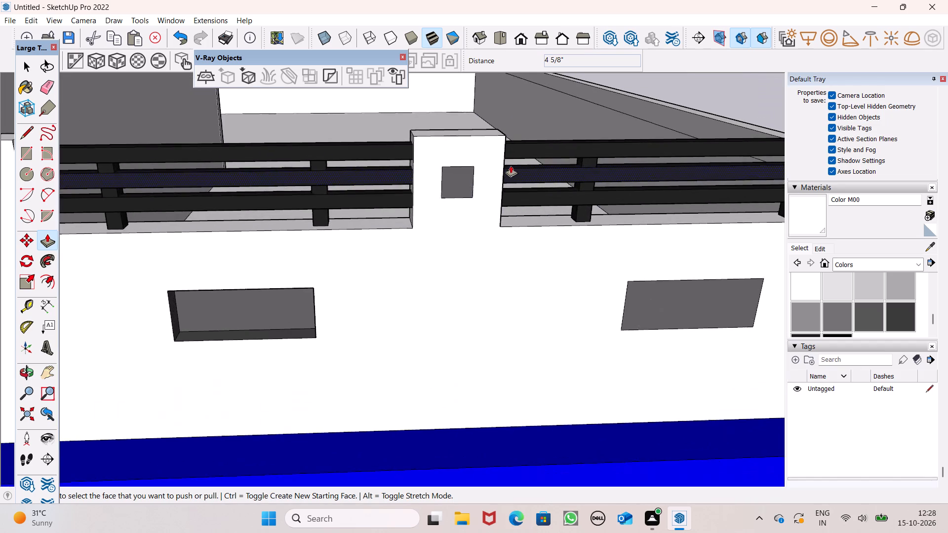
scroll(511, 165, up, 4)
click(440, 189)
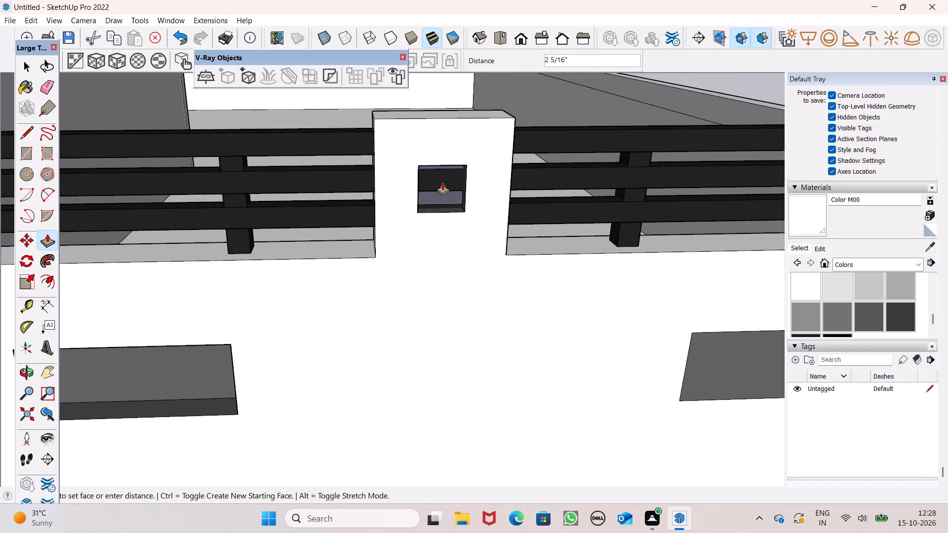
scroll(443, 182, down, 2)
middle_drag(450, 268, 444, 359)
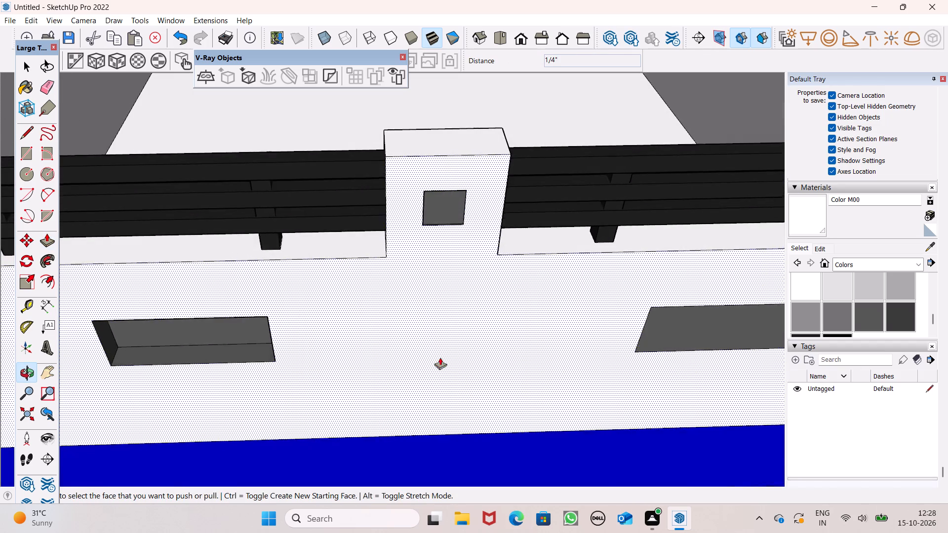
scroll(476, 220, up, 4)
scroll(412, 204, up, 7)
scroll(417, 204, down, 1)
scroll(417, 204, up, 1)
scroll(417, 204, down, 1)
scroll(417, 204, up, 1)
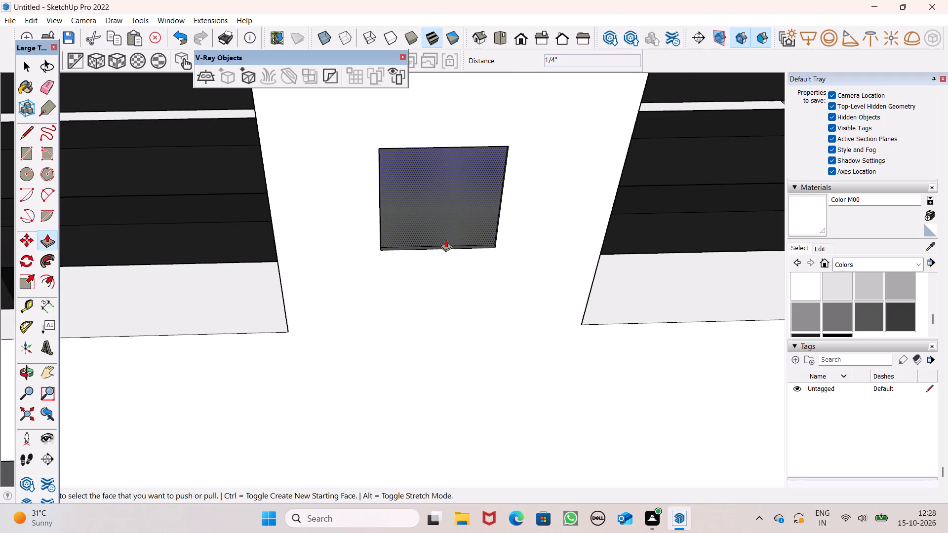
drag(445, 238, 445, 230)
Recess the right rectangular panel of the top balcony parapet by about 1".
scroll(253, 224, down, 6)
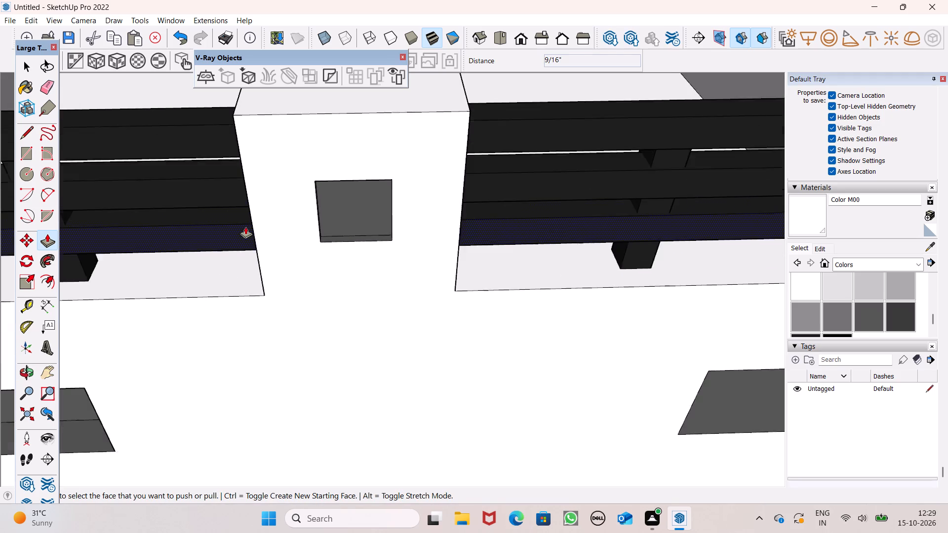
scroll(245, 227, down, 8)
scroll(593, 327, up, 7)
drag(537, 322, 541, 313)
scroll(302, 288, down, 3)
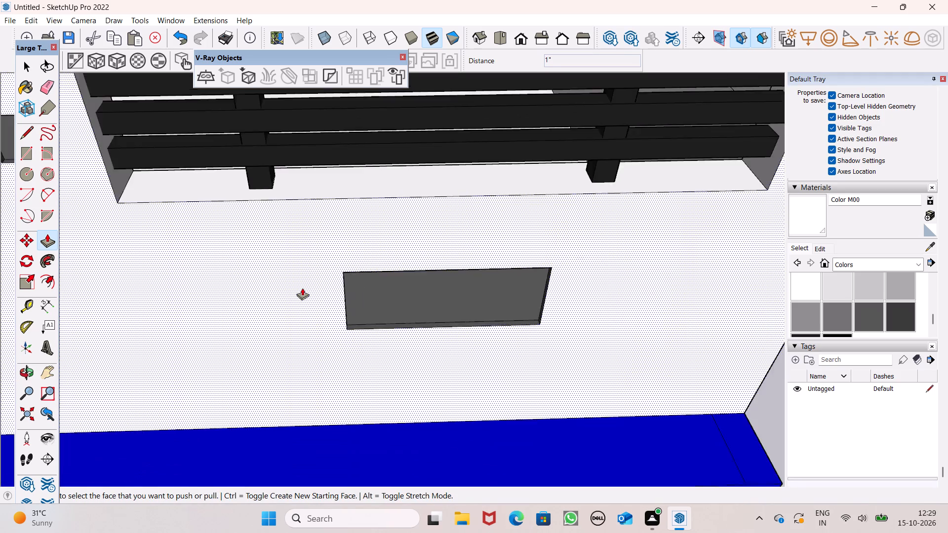
Recess the two leftmost square insets on the parapet of the balcony below, the second by about 1 7/16".
scroll(302, 288, down, 2)
scroll(483, 196, down, 4)
scroll(483, 196, up, 1)
scroll(483, 196, down, 12)
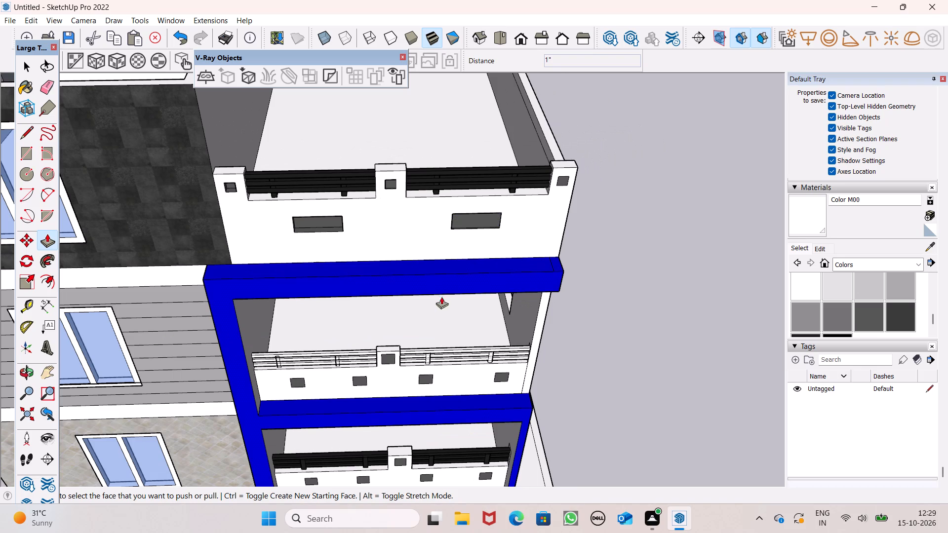
scroll(376, 376, up, 5)
scroll(255, 399, up, 3)
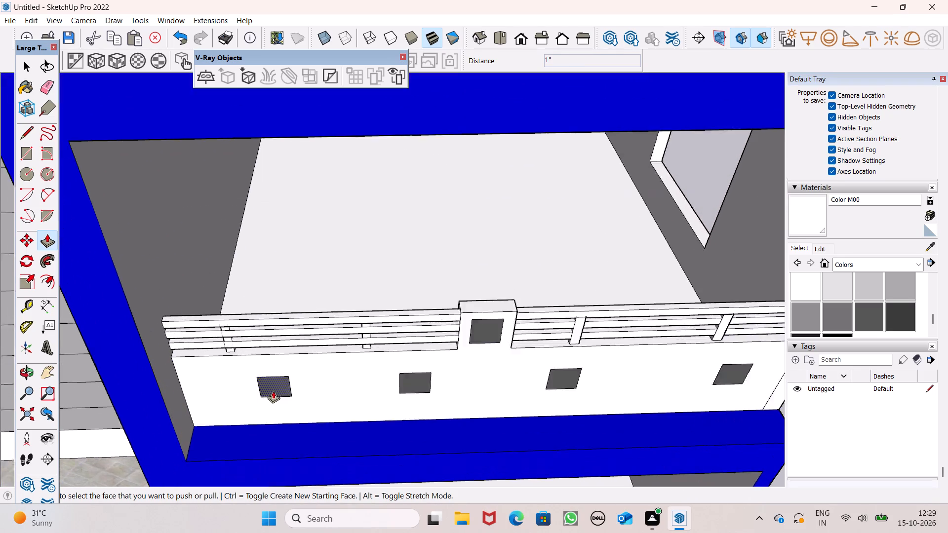
scroll(273, 391, up, 6)
scroll(275, 394, down, 1)
drag(275, 393, 275, 388)
scroll(517, 392, up, 5)
drag(509, 384, 502, 377)
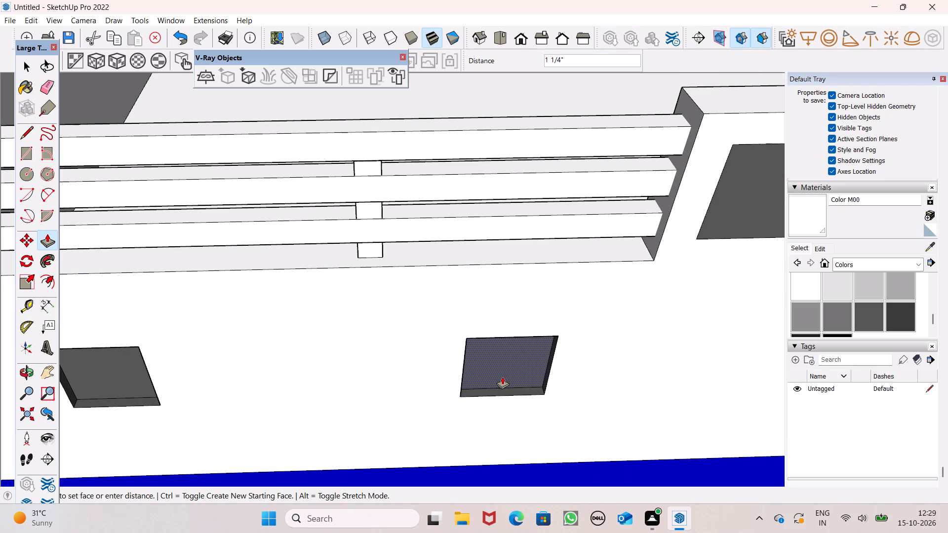
drag(502, 377, 502, 376)
Recess the square inset on that balcony's middle parapet post by about 3/4".
scroll(332, 391, down, 3)
scroll(627, 260, up, 3)
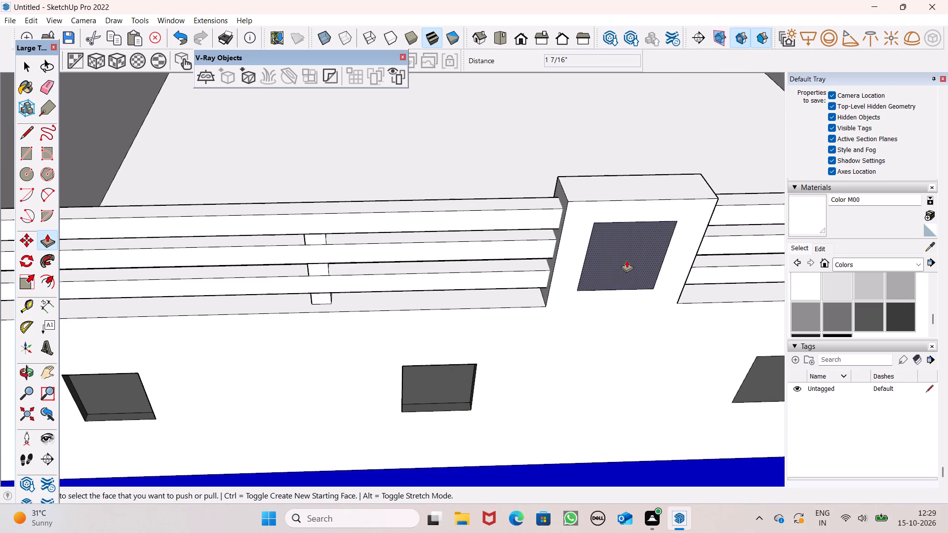
drag(609, 279, 609, 274)
Recess the third square inset along that balcony's parapet by about 1 3/8".
scroll(418, 306, down, 3)
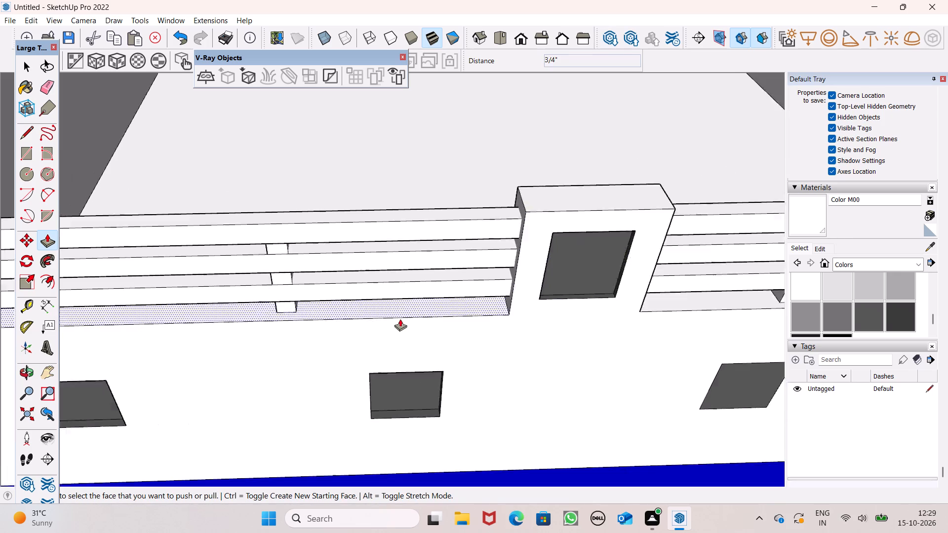
scroll(400, 319, down, 2)
drag(664, 377, 664, 371)
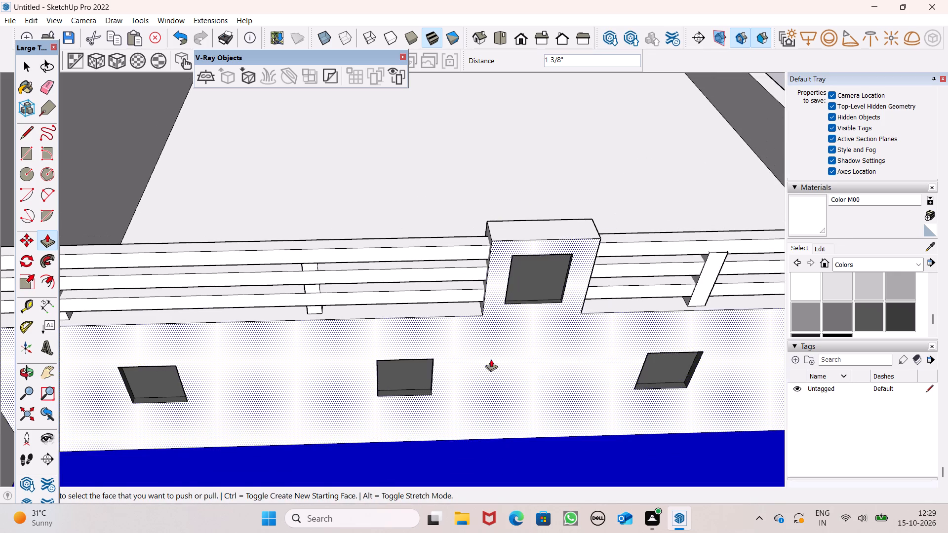
Recess the rightmost square inset along the parapet of the balcony below the top one.
scroll(409, 362, down, 7)
scroll(704, 372, up, 2)
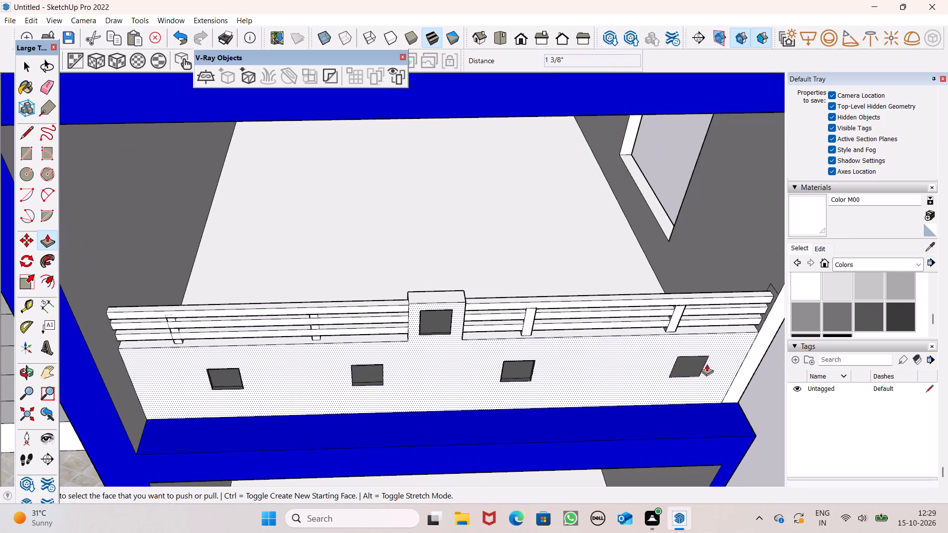
click(689, 370)
key(space)
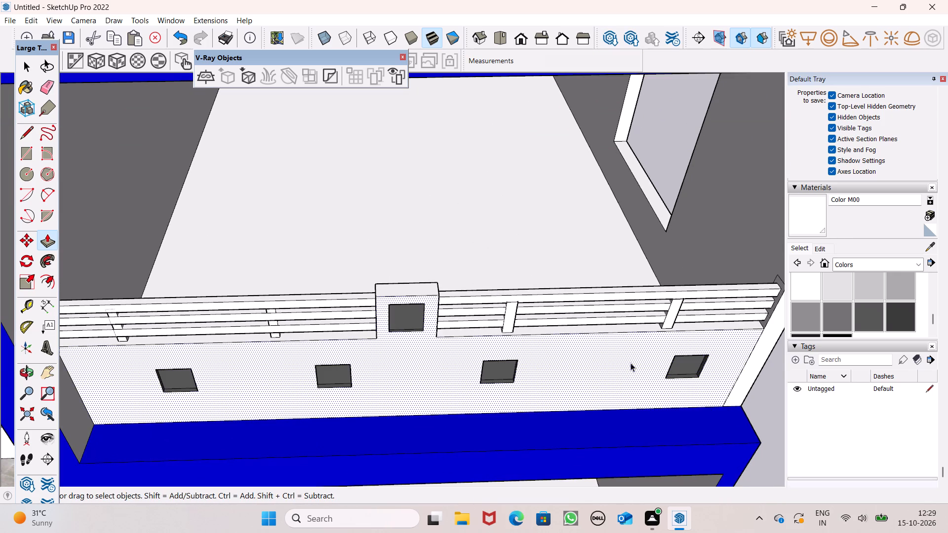
Paint the upper two rails and one post of that balcony's railing, right of the middle parapet post, with Color M08.
scroll(611, 334, down, 3)
scroll(578, 359, down, 6)
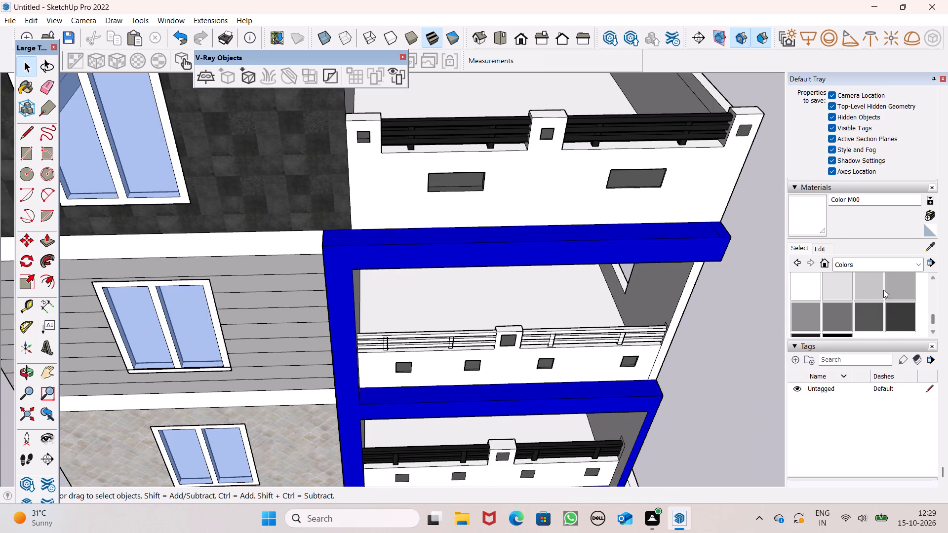
scroll(880, 291, down, 2)
click(799, 286)
scroll(499, 398, up, 5)
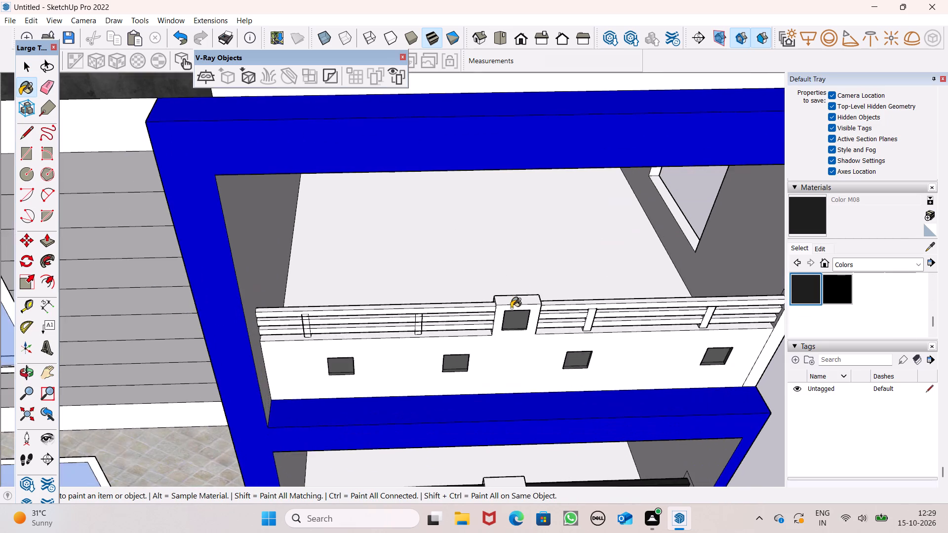
scroll(527, 295, up, 6)
click(581, 312)
click(598, 318)
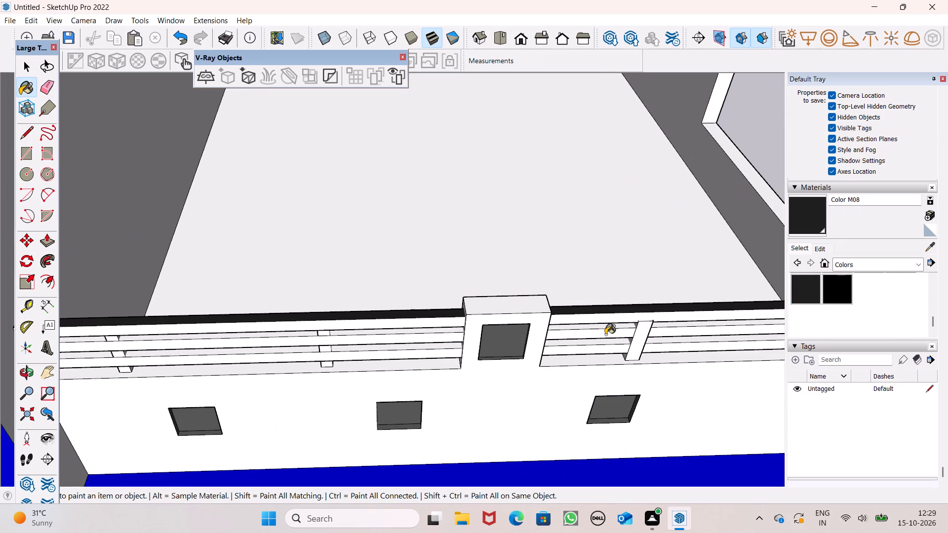
click(605, 335)
click(639, 332)
middle_drag(622, 347, 623, 228)
Paint the lowest rail and the post nearest the middle parapet post on the left railing section Color M08, undoing the last fill.
scroll(628, 302, up, 1)
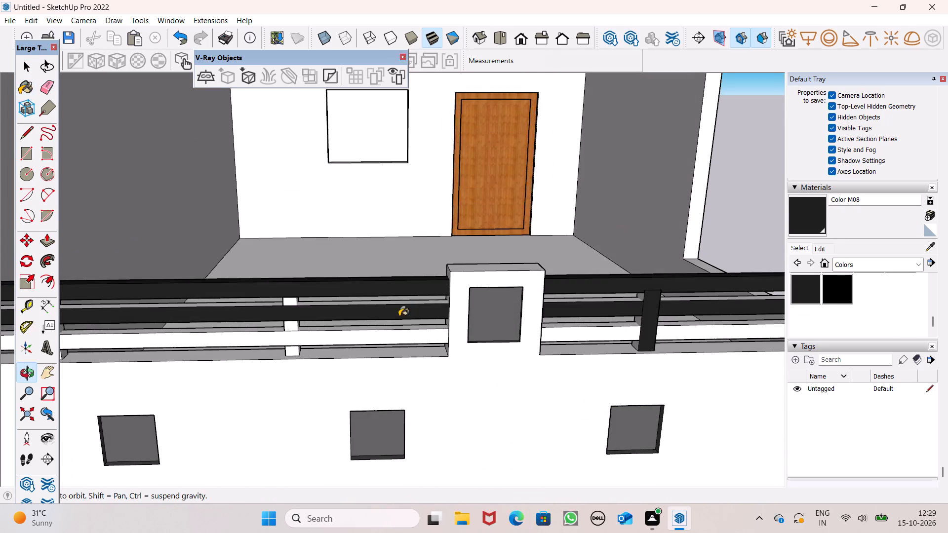
scroll(389, 320, up, 5)
drag(230, 328, 235, 335)
drag(270, 350, 278, 343)
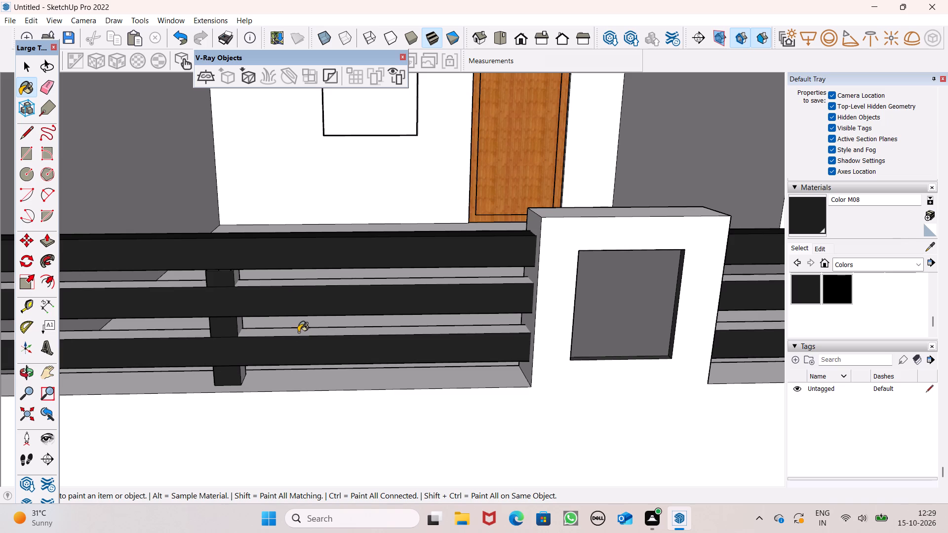
click(299, 331)
click(327, 278)
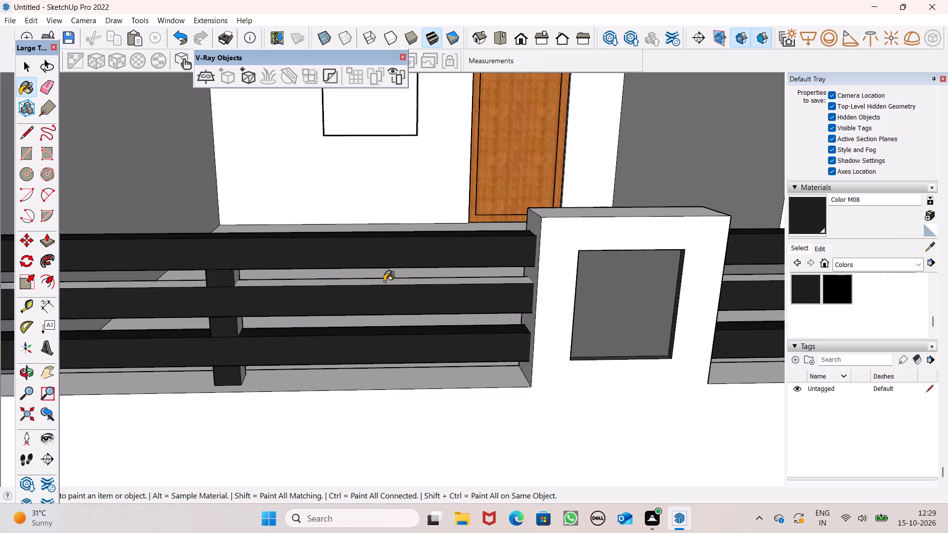
key(ctrl+z)
Paint the side of that post and the middle rail's top face on the left railing section with Color M08.
scroll(412, 230, down, 5)
scroll(420, 252, up, 1)
middle_drag(425, 285, 270, 328)
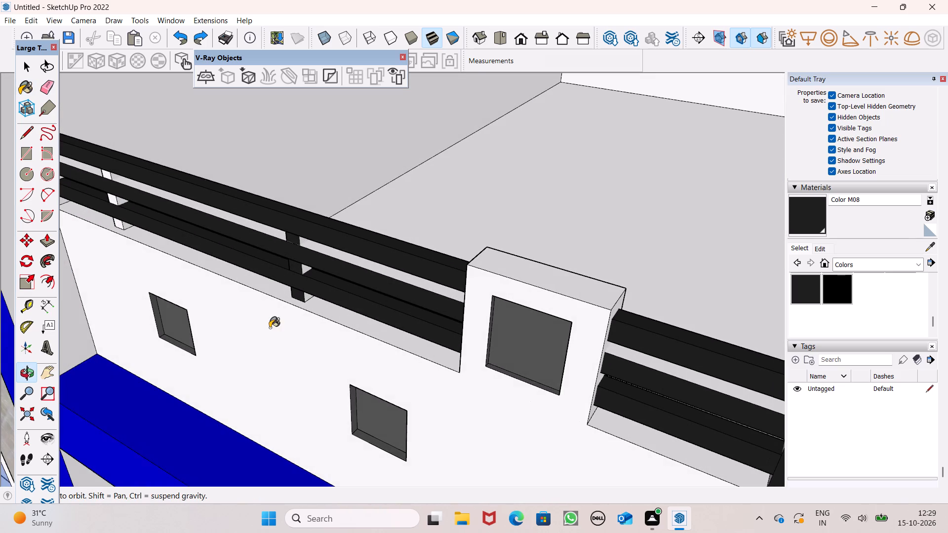
middle_drag(270, 328, 259, 355)
scroll(267, 280, up, 6)
scroll(364, 236, up, 4)
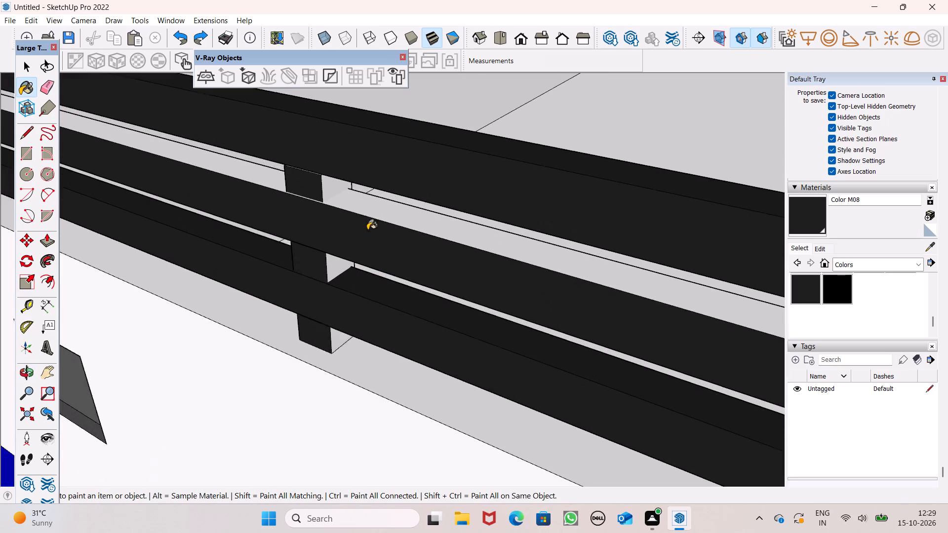
scroll(367, 230, up, 1)
click(378, 206)
click(319, 179)
Paint the front and one side of the leftmost post of the balcony railing with Color M08.
scroll(402, 235, down, 1)
scroll(402, 235, up, 1)
scroll(404, 237, down, 2)
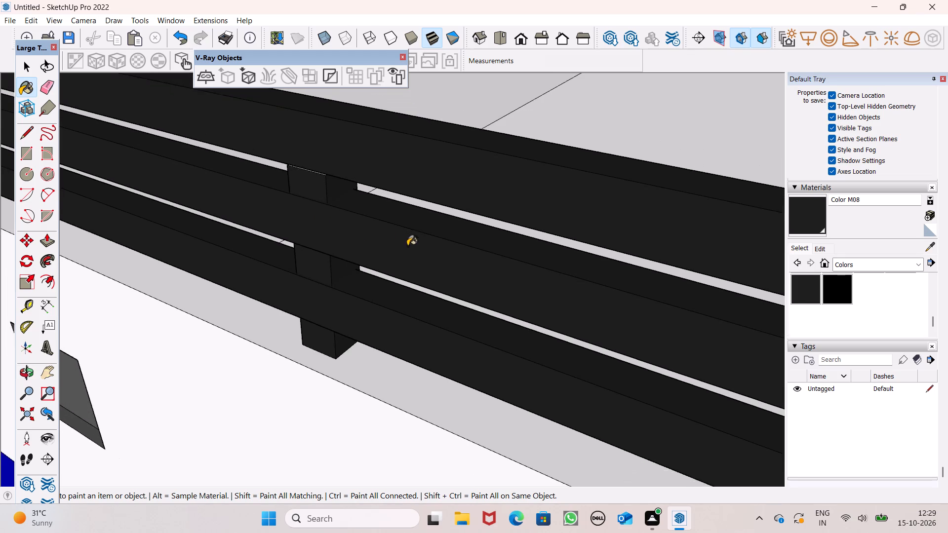
scroll(416, 227, down, 13)
scroll(90, 114, up, 6)
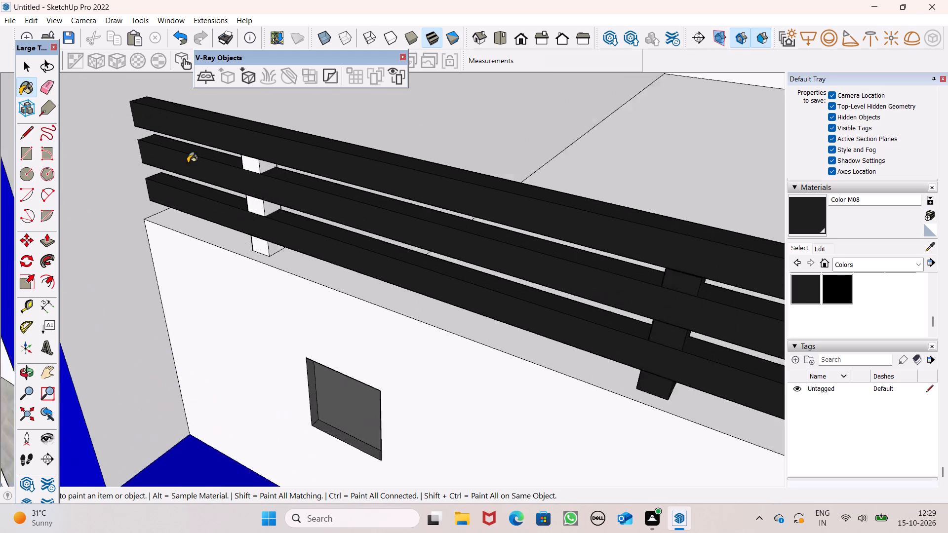
scroll(188, 163, up, 2)
middle_drag(270, 206, 586, 108)
scroll(367, 127, up, 5)
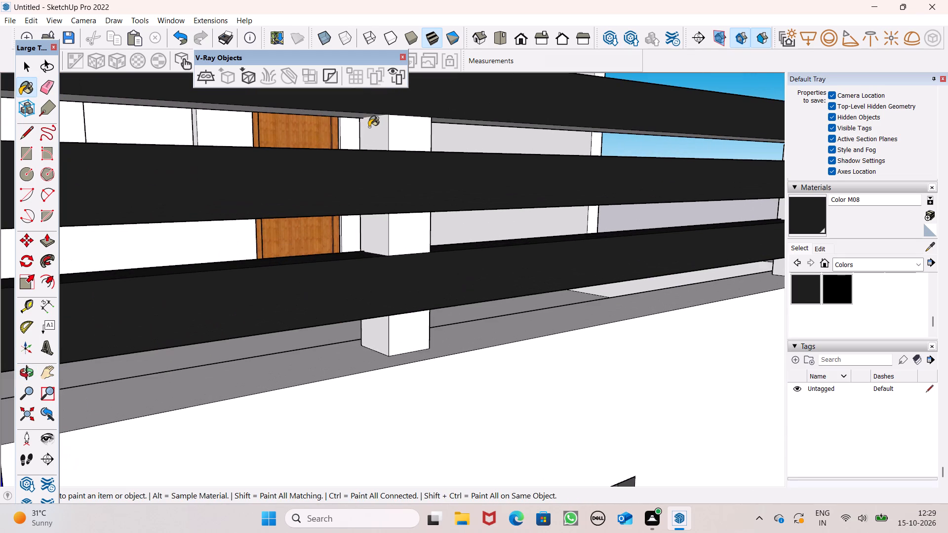
click(369, 127)
click(396, 129)
Paint the remaining outer side of the leftmost railing post with Color M08.
middle_drag(426, 193, 18, 193)
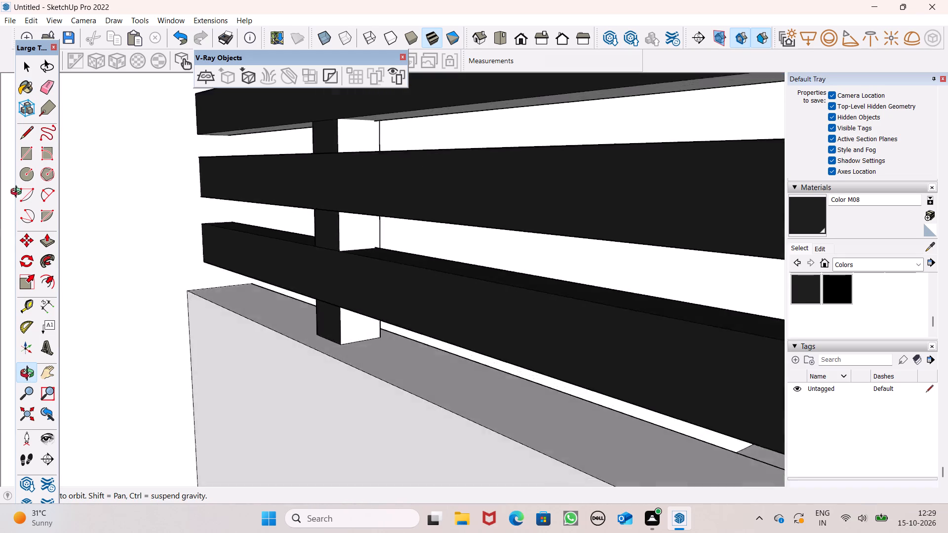
middle_drag(18, 193, 9, 117)
scroll(355, 126, down, 1)
scroll(355, 127, up, 1)
scroll(355, 127, down, 1)
click(372, 111)
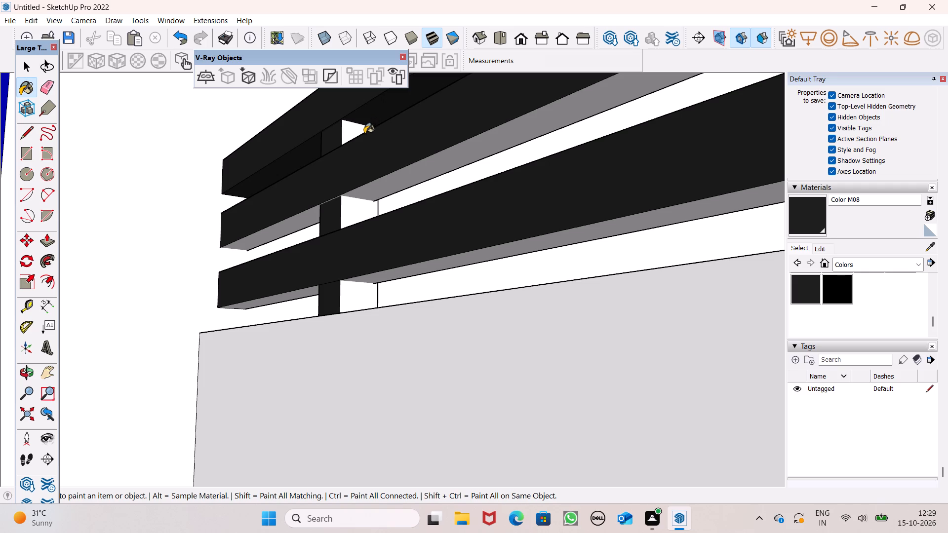
click(361, 134)
click(412, 174)
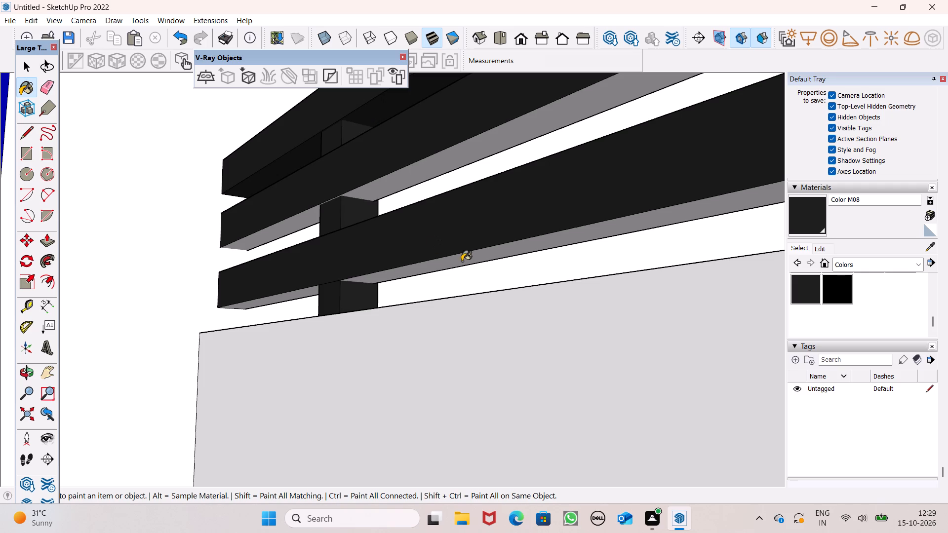
click(462, 262)
Paint the remaining front and side faces of both posts on the right railing section with Color M08.
scroll(452, 199, down, 11)
scroll(456, 240, down, 8)
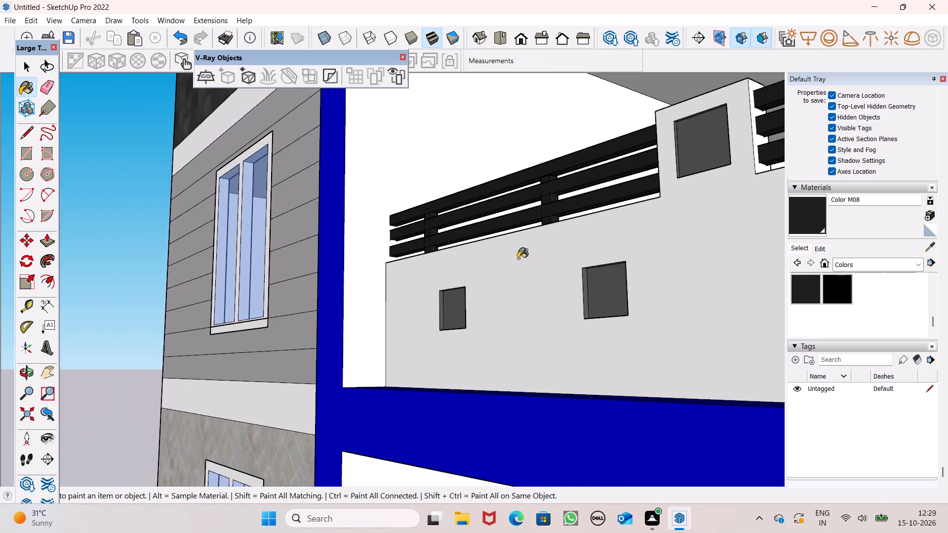
middle_drag(533, 271, 385, 334)
scroll(507, 263, up, 4)
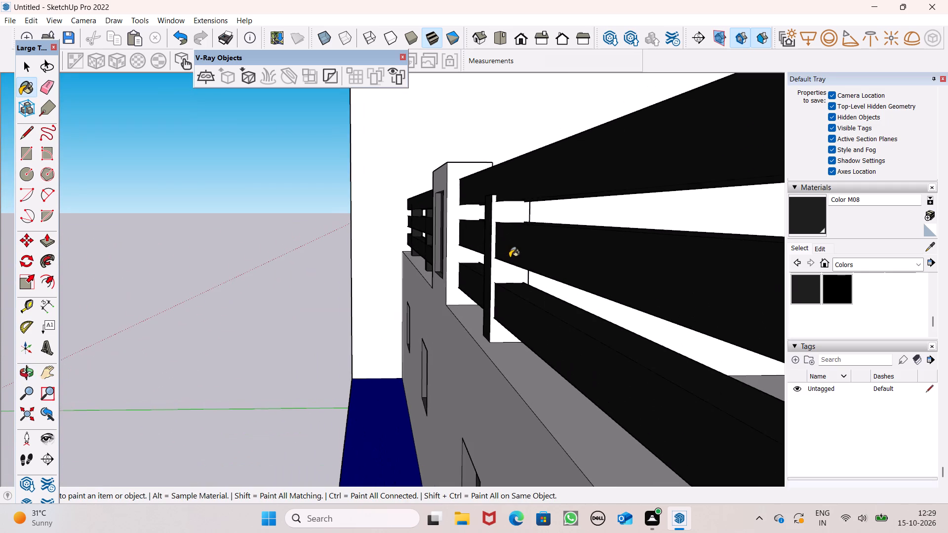
click(501, 270)
scroll(495, 241, down, 2)
scroll(493, 242, up, 1)
scroll(492, 244, down, 8)
scroll(603, 284, up, 2)
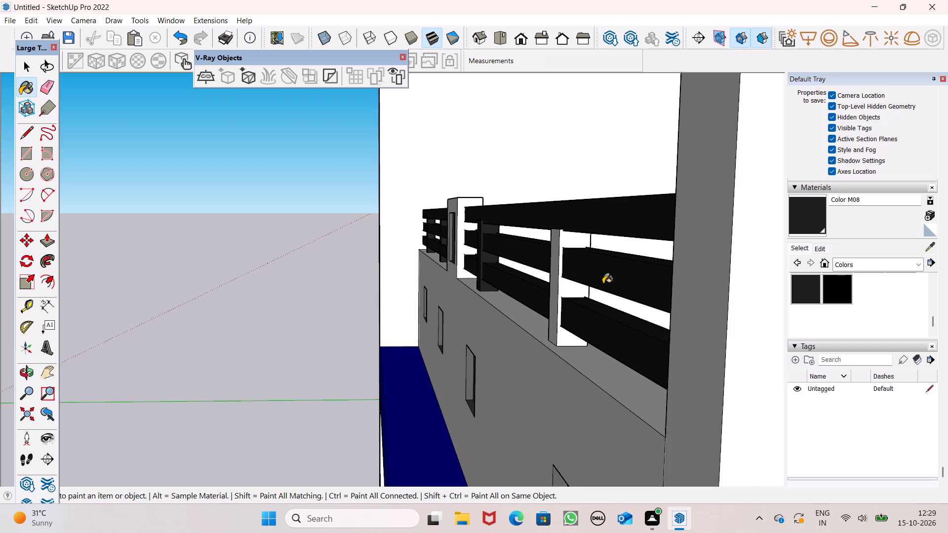
scroll(603, 284, up, 2)
click(567, 291)
click(544, 291)
scroll(549, 272, down, 2)
Paint the inner faces of the three rails and two posts on that right railing section with Color M08.
middle_drag(546, 288, 650, 201)
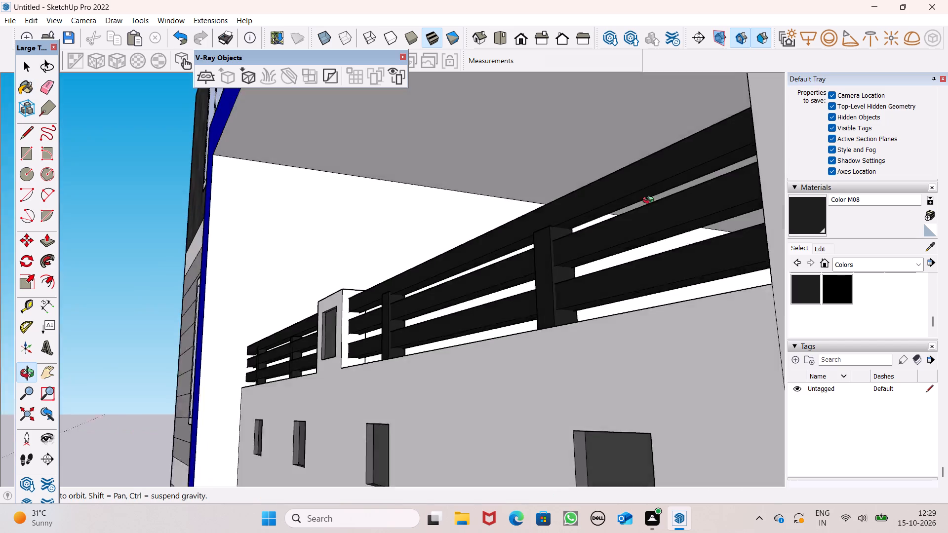
middle_drag(650, 201, 865, 201)
middle_drag(739, 298, 756, 303)
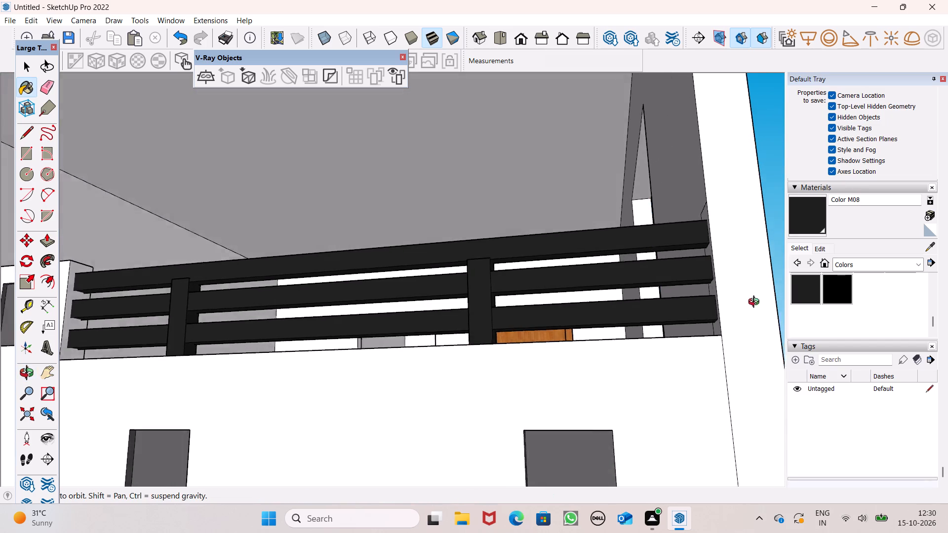
middle_drag(756, 303, 58, 409)
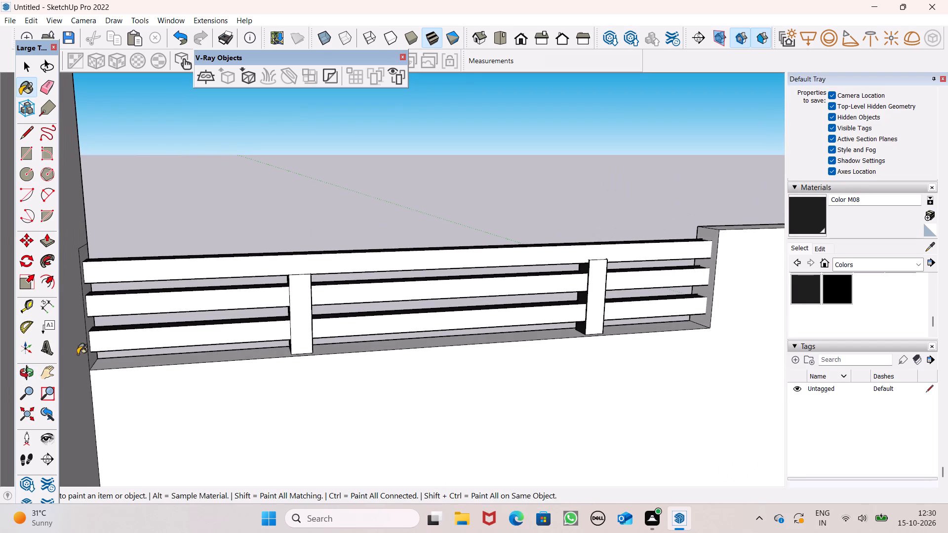
drag(215, 272, 222, 271)
drag(248, 302, 256, 305)
click(297, 304)
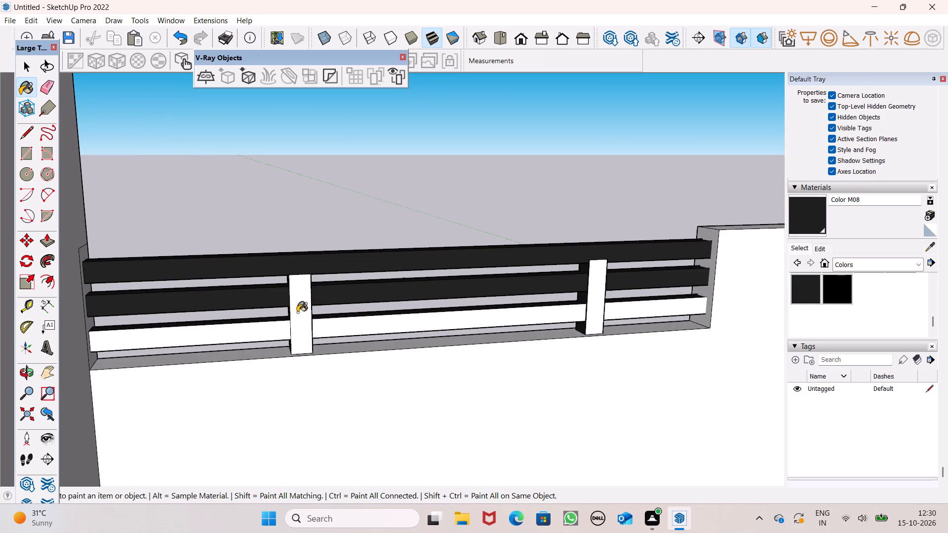
drag(280, 330, 287, 329)
click(593, 288)
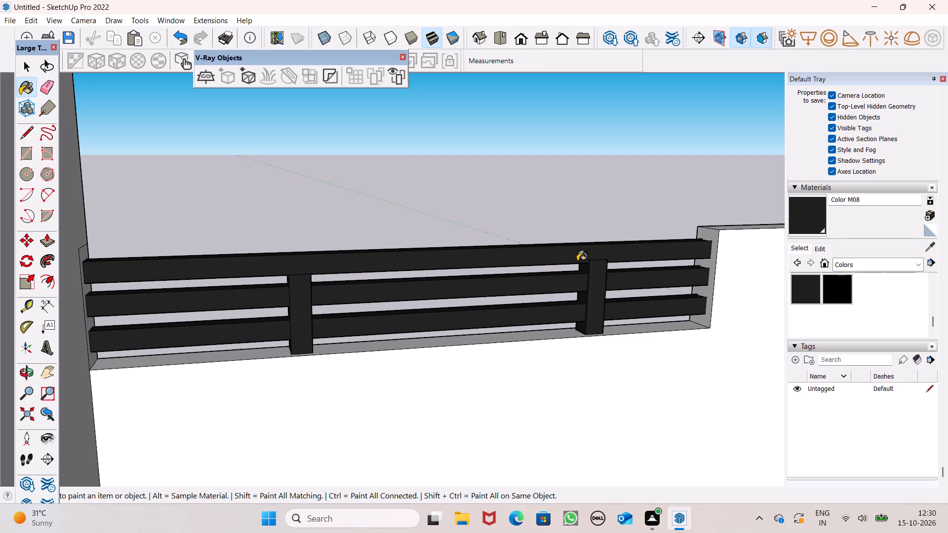
Paint the inner faces of both posts on the left railing section, plus one post's top, with Color M08.
scroll(364, 222, down, 4)
middle_drag(312, 222, 575, 249)
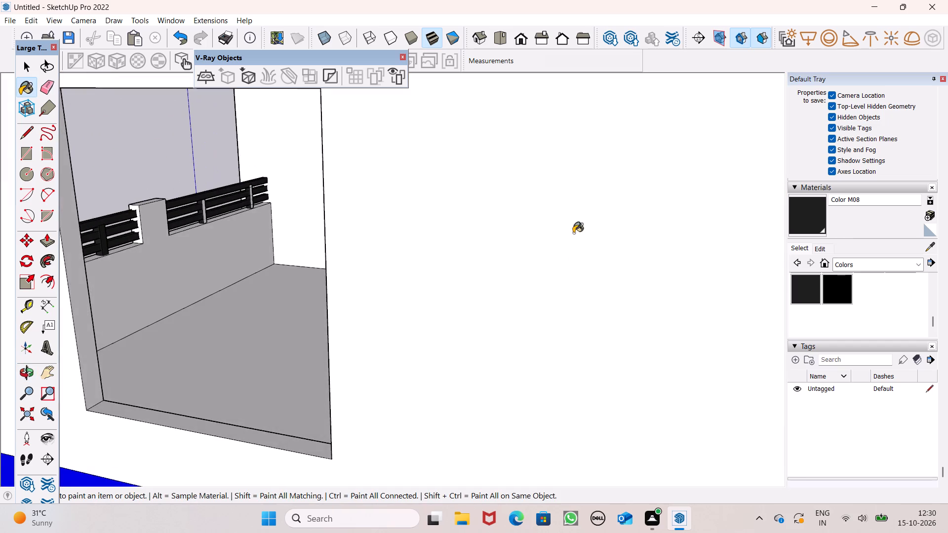
scroll(340, 215, up, 7)
scroll(181, 200, up, 6)
scroll(224, 213, up, 3)
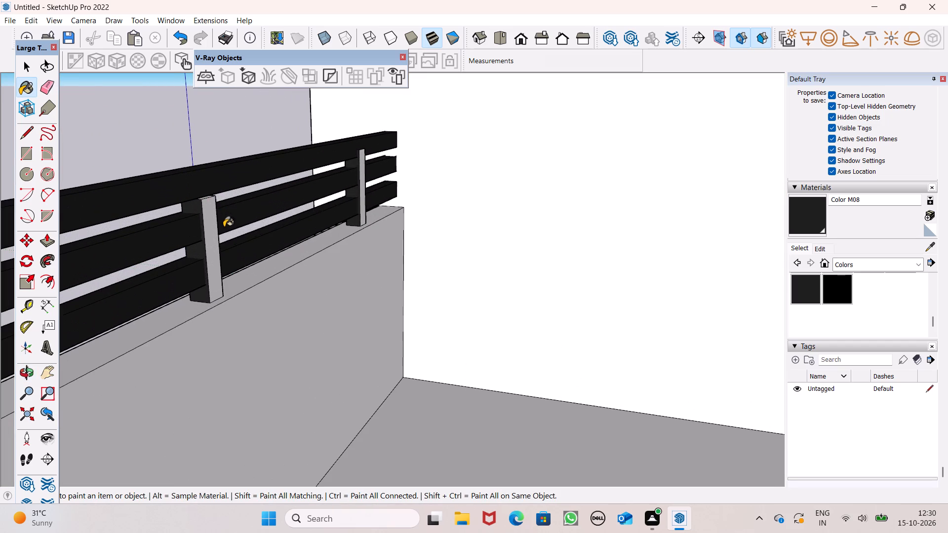
click(212, 234)
scroll(214, 200, up, 8)
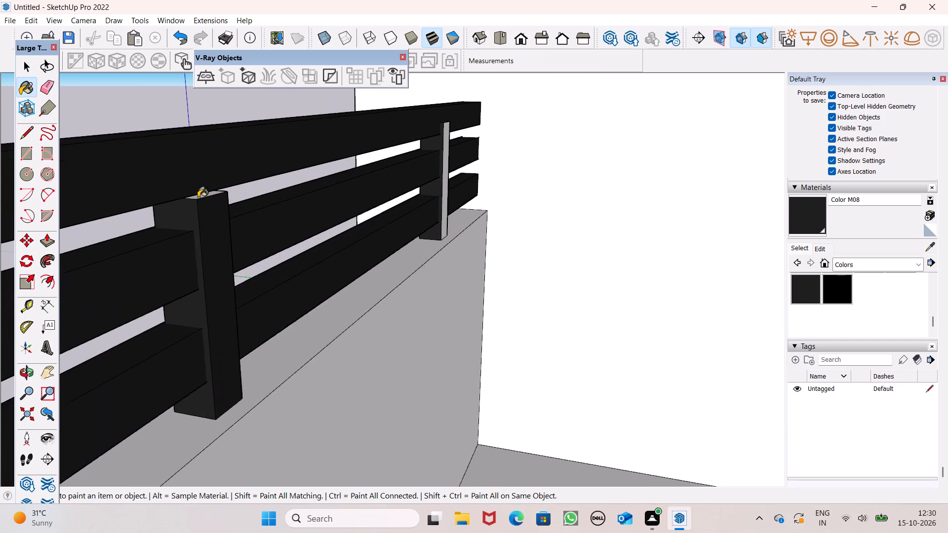
scroll(198, 197, up, 4)
click(198, 196)
scroll(420, 191, down, 2)
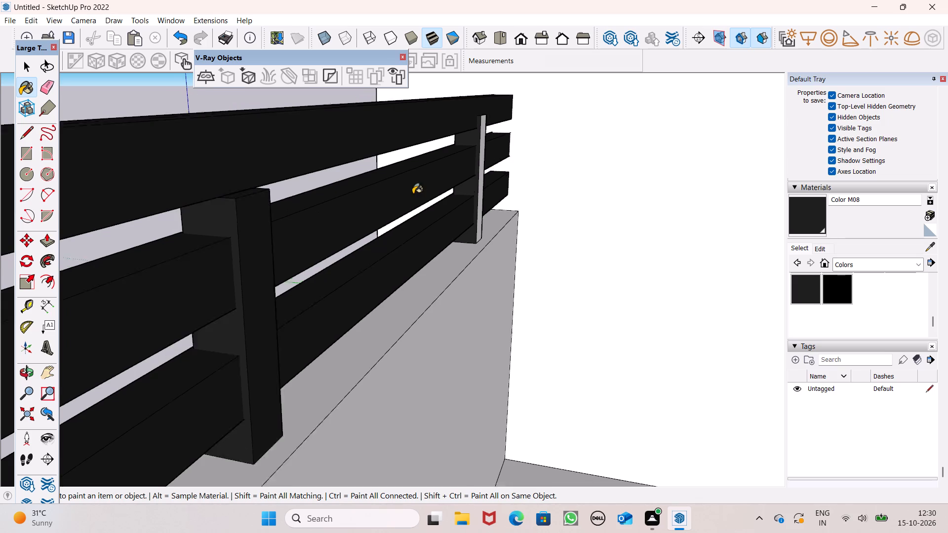
scroll(413, 194, down, 2)
middle_drag(480, 228, 342, 240)
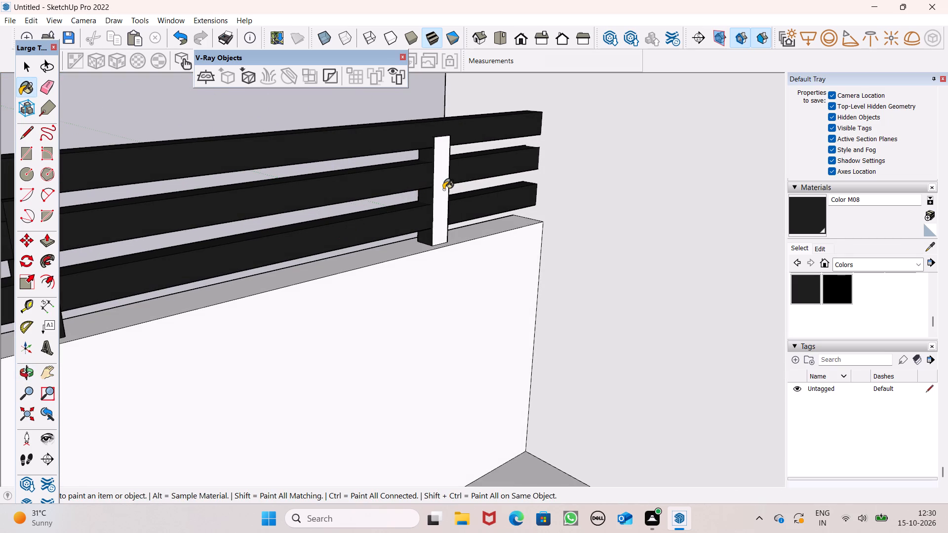
click(443, 190)
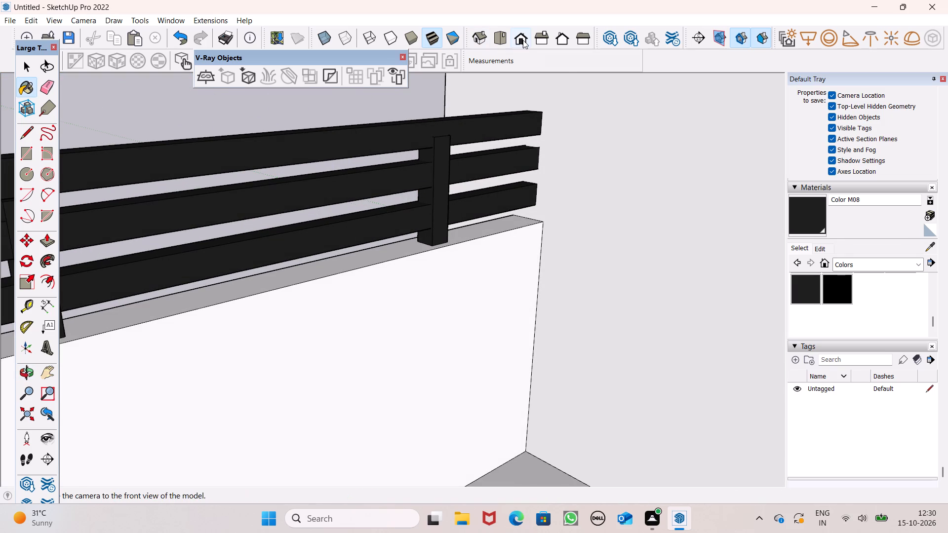
Examine the whole house from the front, the side and an angled view to review the facade and balconies.
click(523, 40)
scroll(547, 99, down, 6)
scroll(417, 251, down, 5)
middle_drag(526, 287, 530, 352)
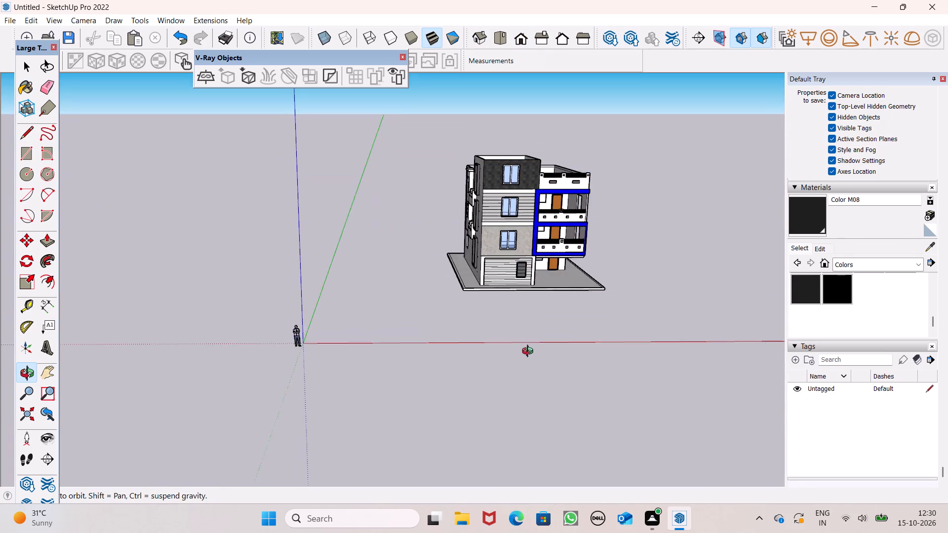
middle_drag(530, 352, 521, 351)
scroll(522, 352, up, 1)
scroll(568, 273, up, 1)
middle_click(568, 273)
middle_drag(567, 289, 789, 281)
middle_drag(328, 270, 505, 284)
scroll(328, 270, up, 1)
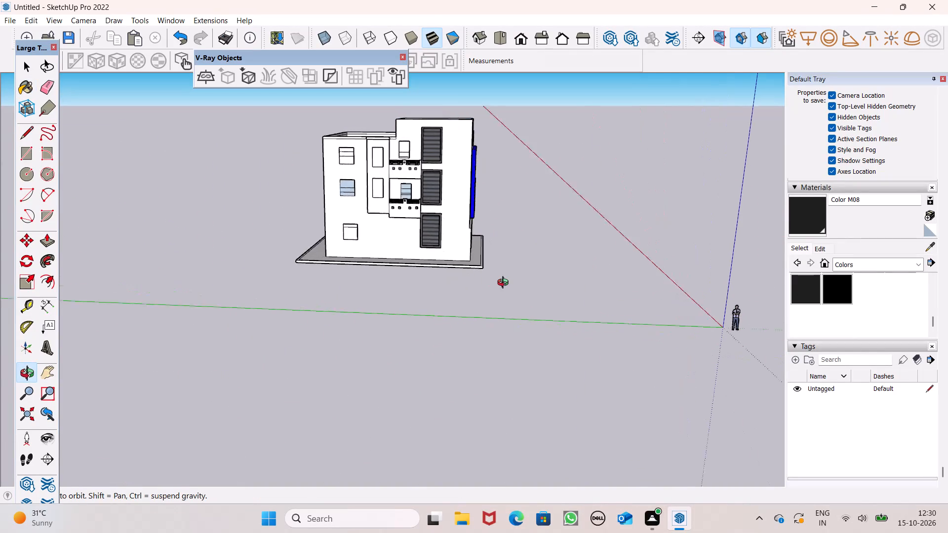
middle_drag(505, 284, 507, 282)
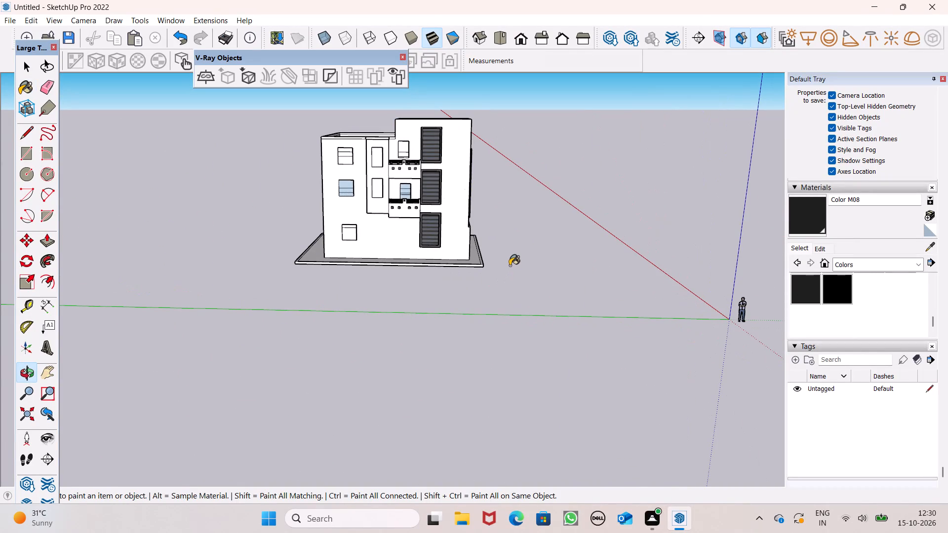
scroll(511, 265, down, 2)
middle_drag(514, 271, 41, 289)
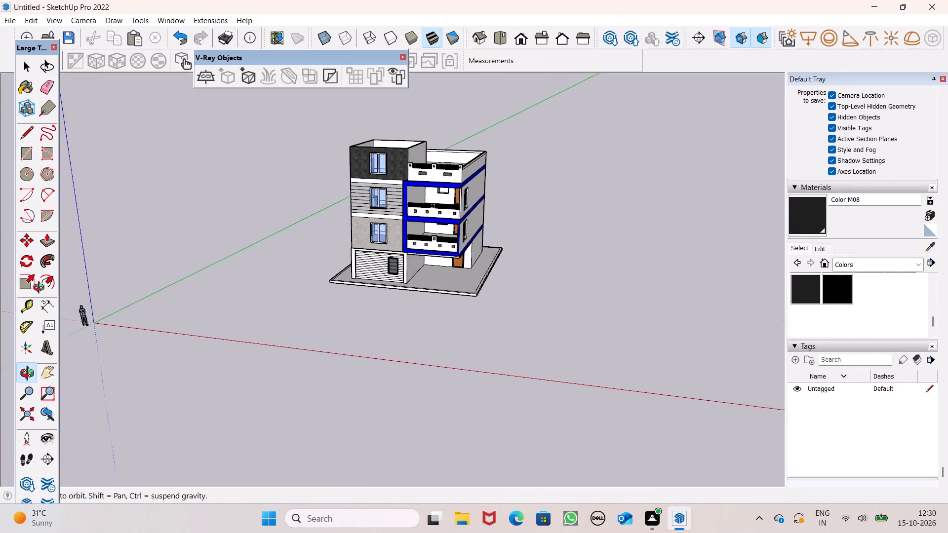
middle_drag(41, 289, 50, 287)
key(space)
scroll(304, 280, up, 1)
middle_drag(304, 280, 294, 284)
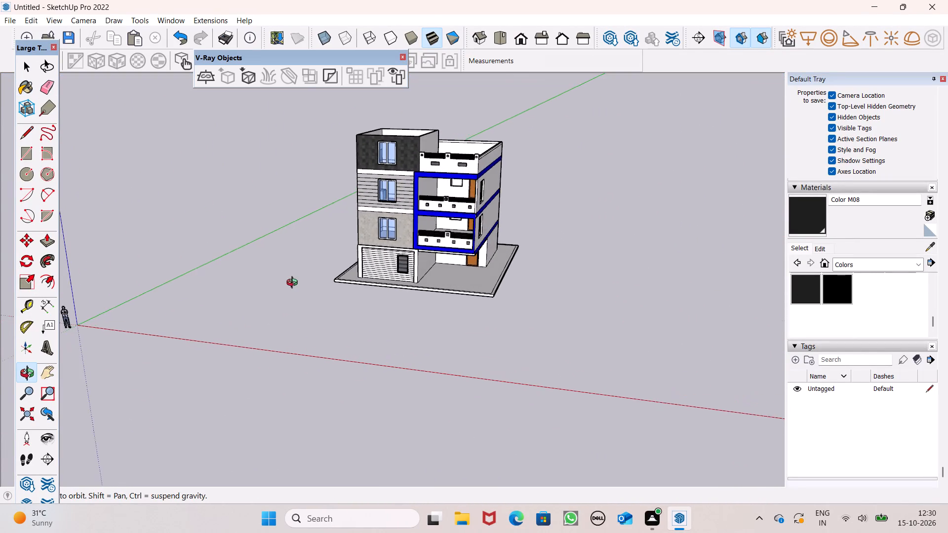
Copy the window in the horizontally clad front wall out to the open space beside the house.
middle_drag(294, 284, 337, 279)
scroll(392, 186, up, 4)
double_click(377, 191)
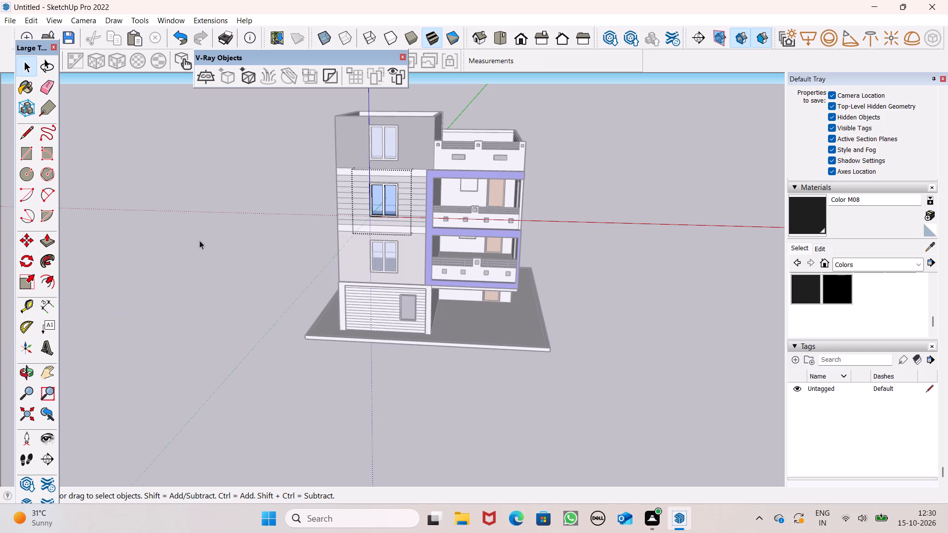
click(199, 240)
click(385, 208)
key(m)
key(Return)
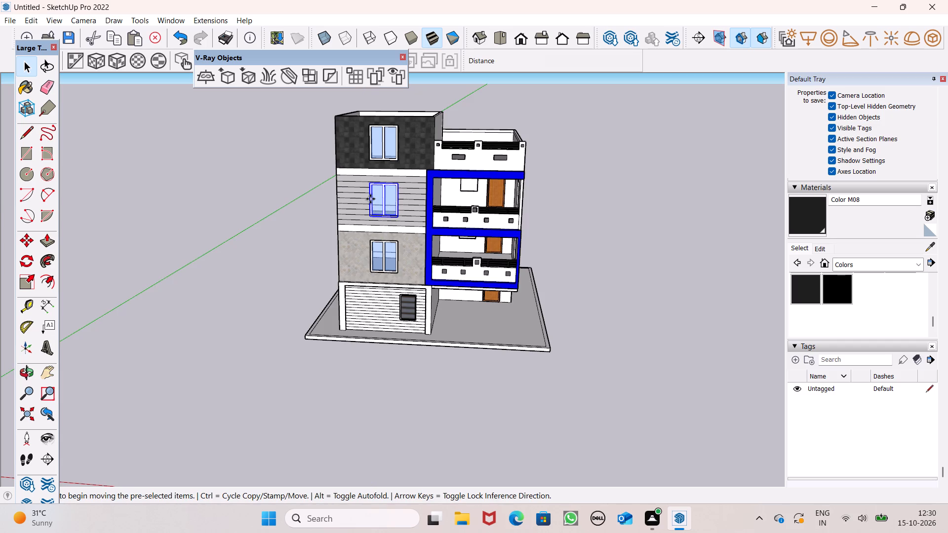
drag(399, 218, 275, 265)
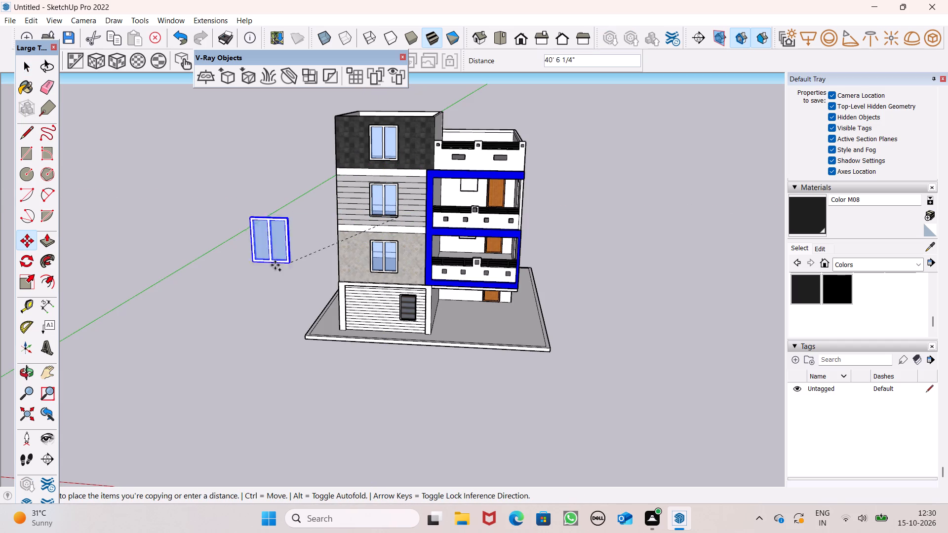
drag(275, 265, 262, 221)
key(space)
click(239, 264)
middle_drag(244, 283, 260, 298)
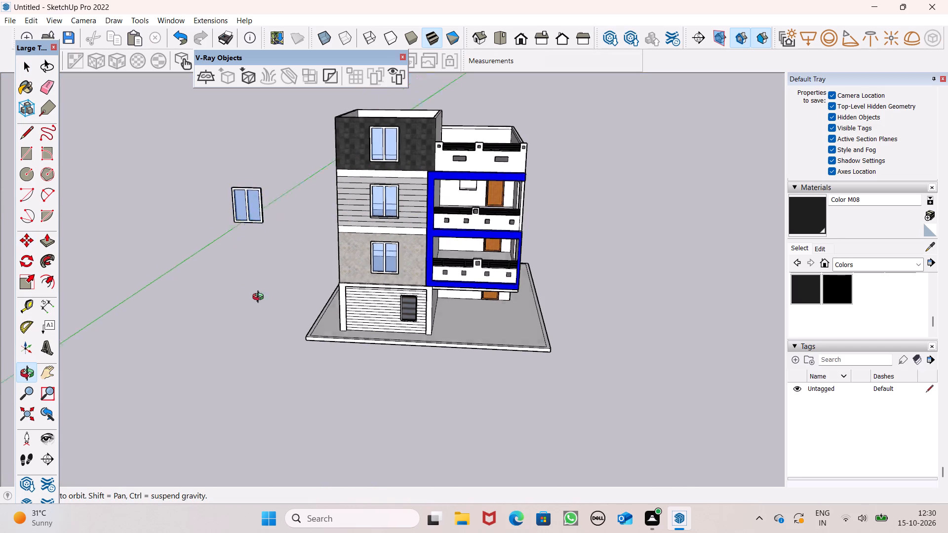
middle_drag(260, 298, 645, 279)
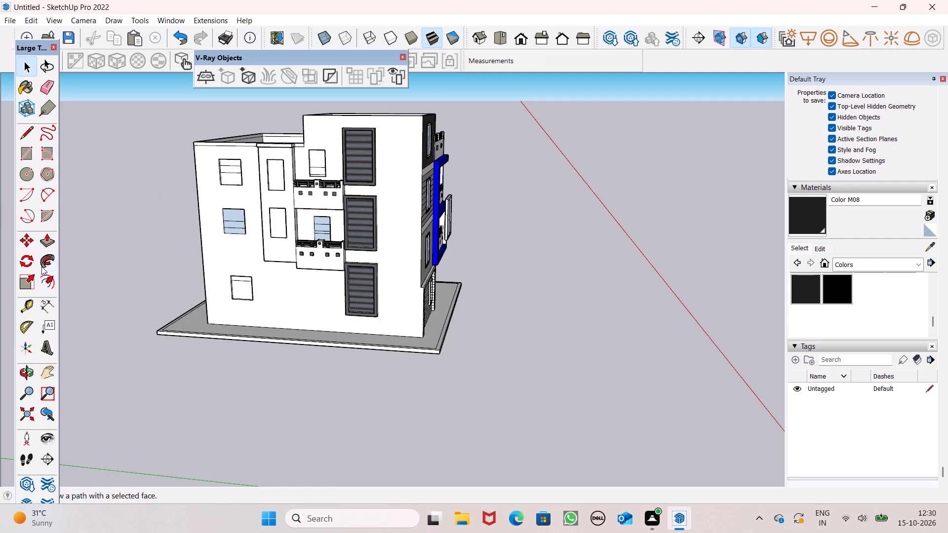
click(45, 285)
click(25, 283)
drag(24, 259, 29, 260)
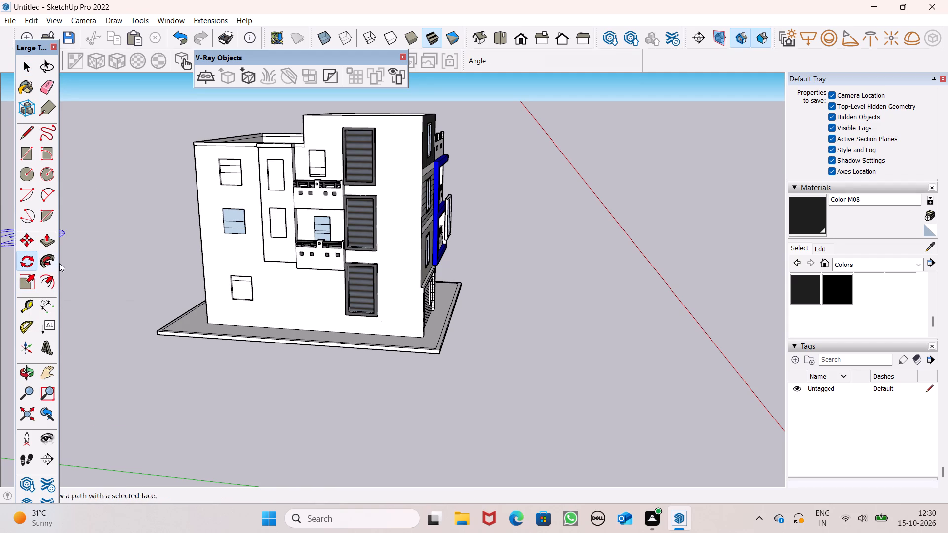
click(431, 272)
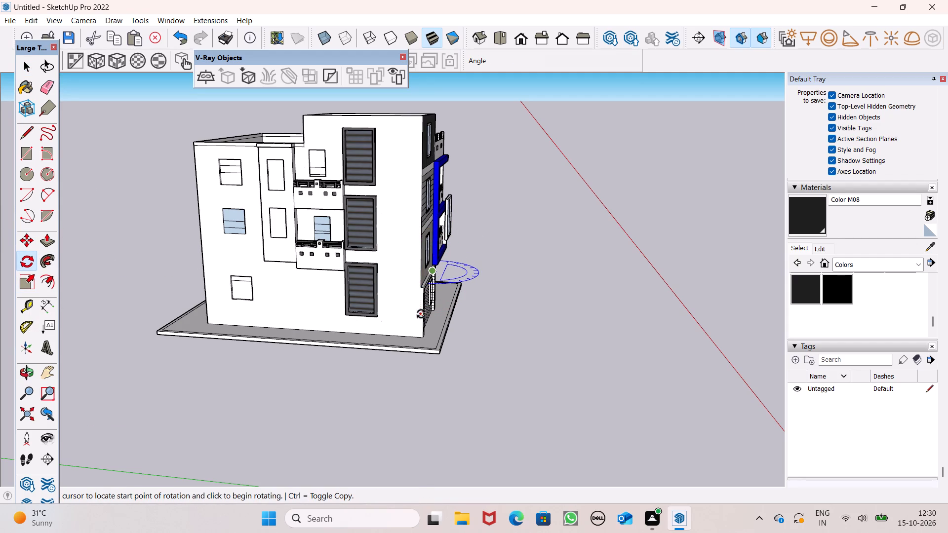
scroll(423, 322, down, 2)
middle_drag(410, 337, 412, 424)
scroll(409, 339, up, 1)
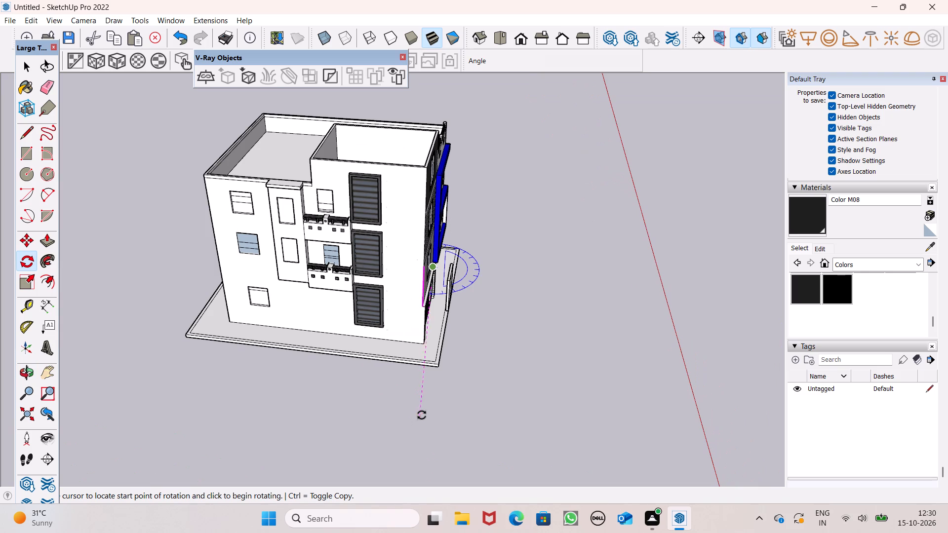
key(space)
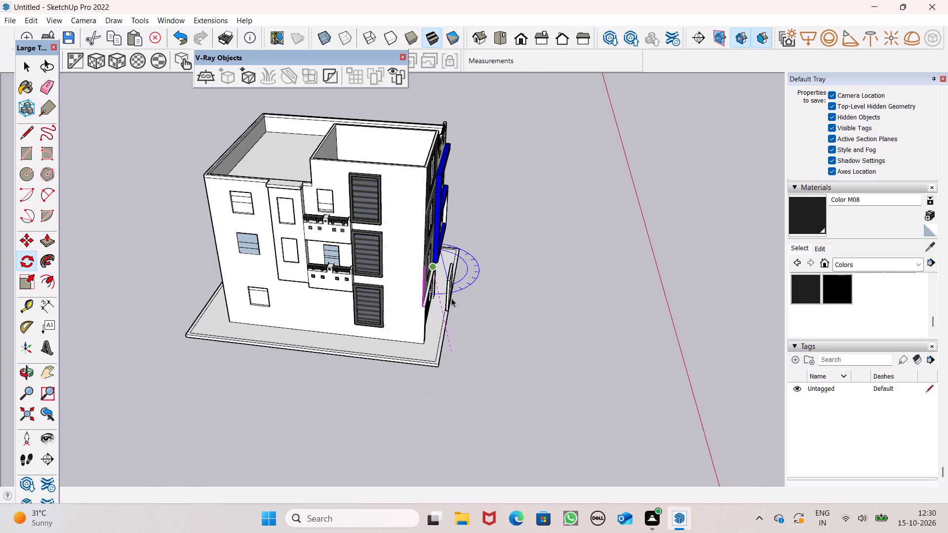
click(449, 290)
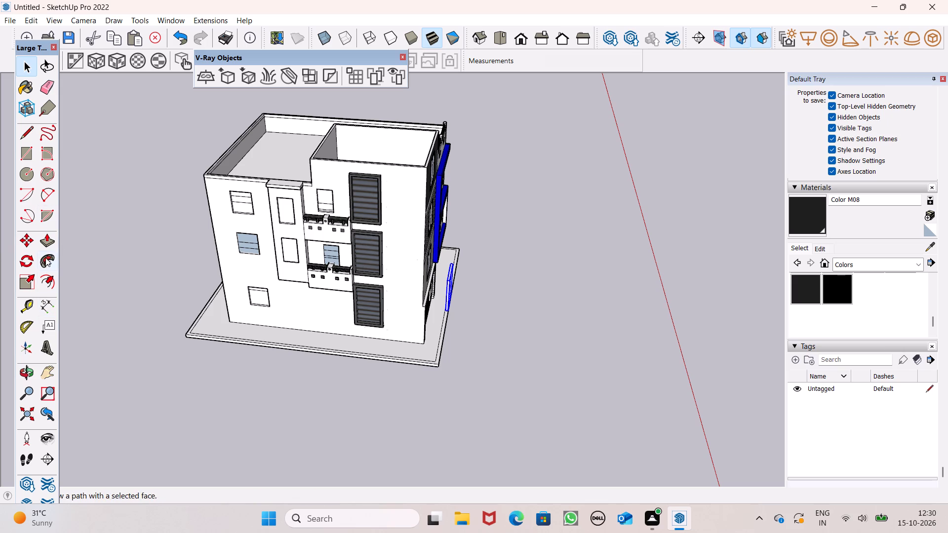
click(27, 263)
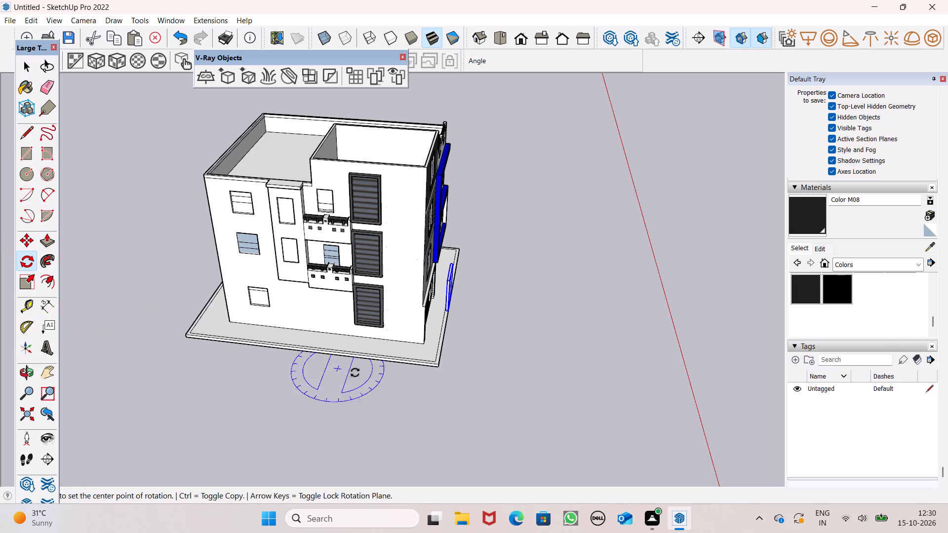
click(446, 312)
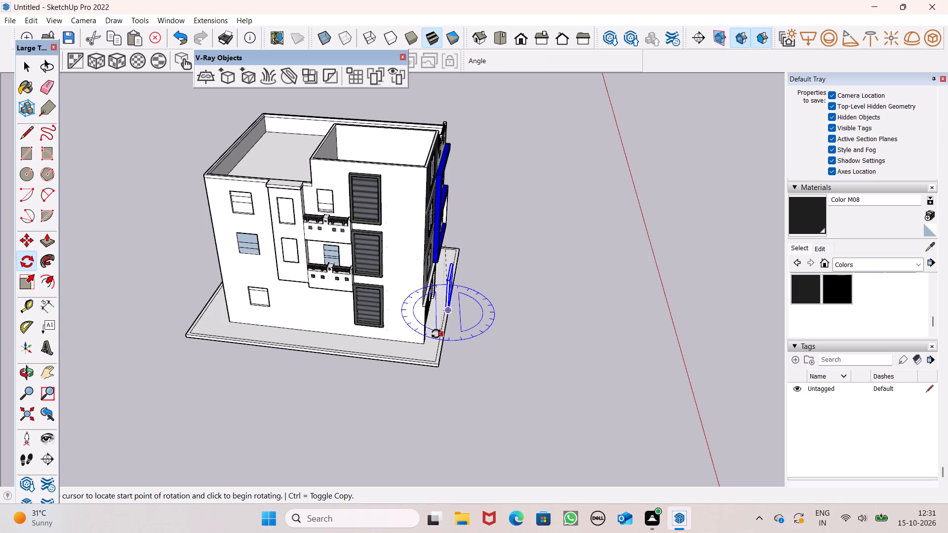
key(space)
Move the copied window away from the facade to the open ground in front of the side wall.
click(449, 298)
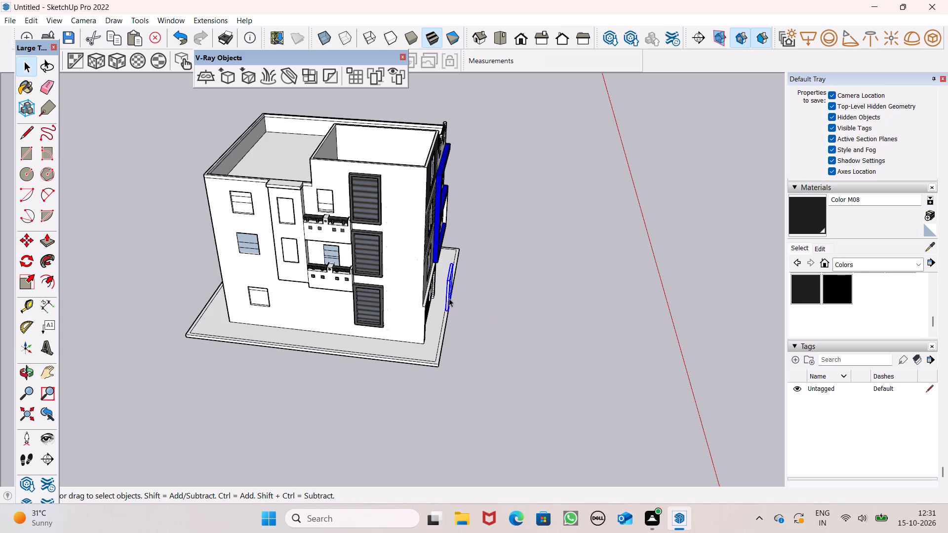
key(m)
key(Return)
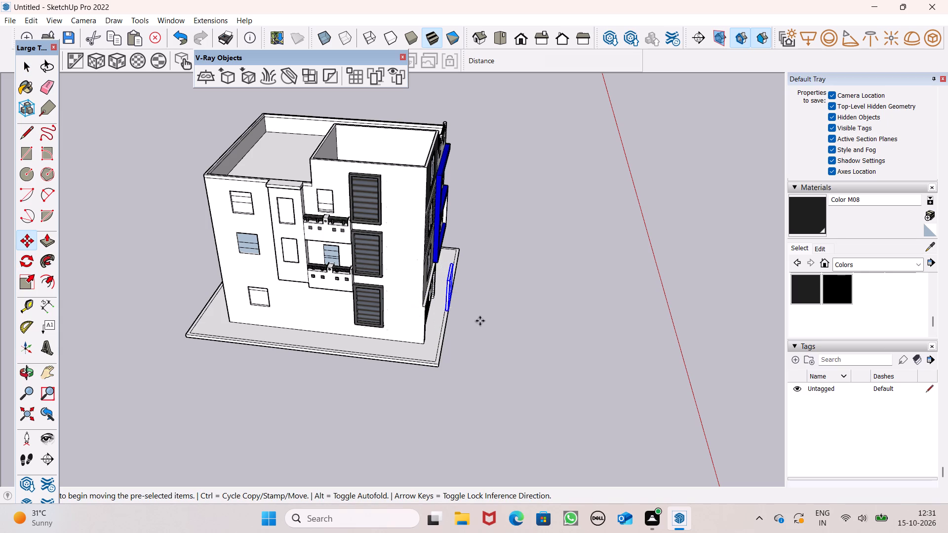
drag(454, 317, 389, 404)
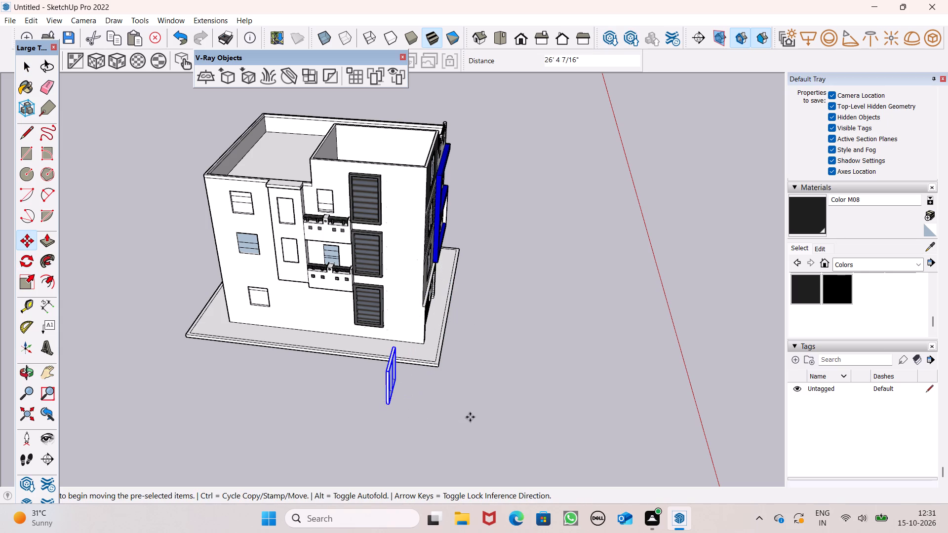
click(470, 418)
click(390, 429)
key(space)
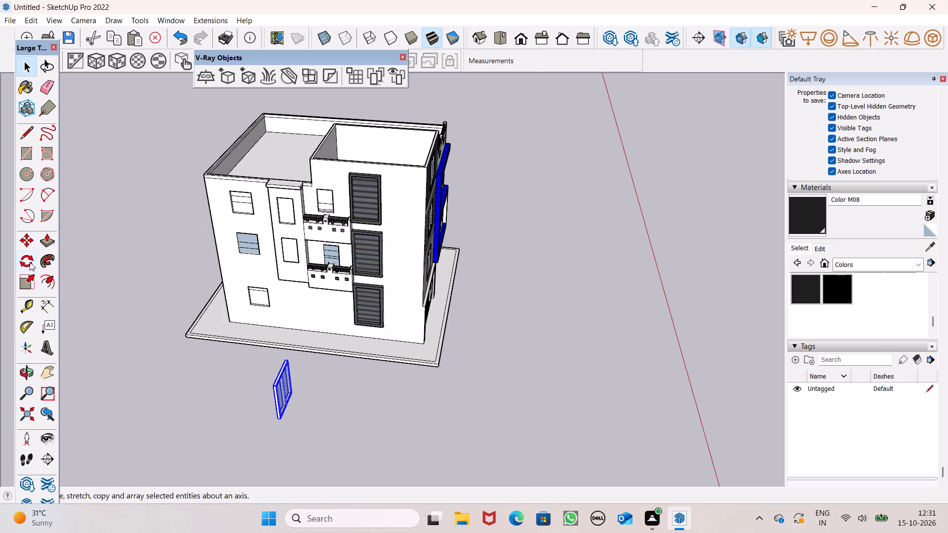
Rotate the window copy horizontally about its bottom corner until it lies parallel to the side wall.
click(30, 262)
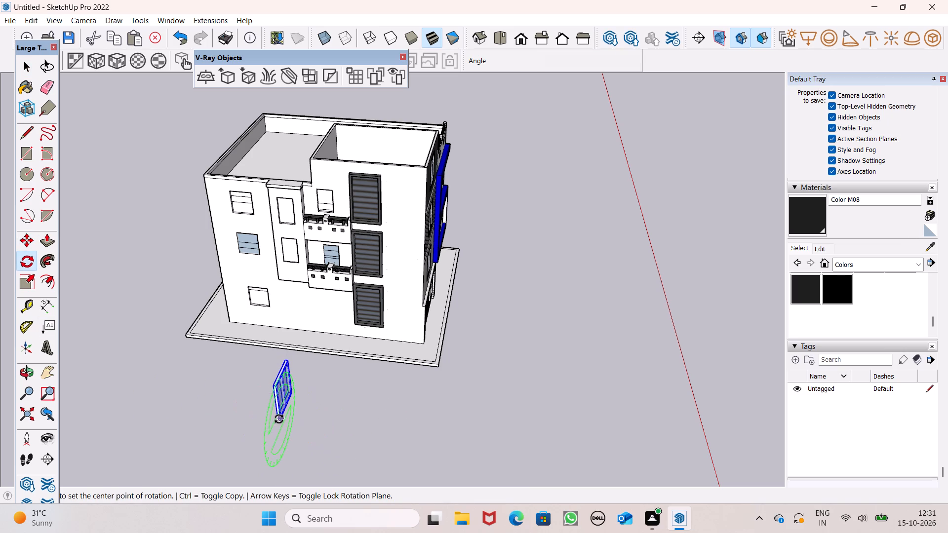
click(279, 419)
click(268, 452)
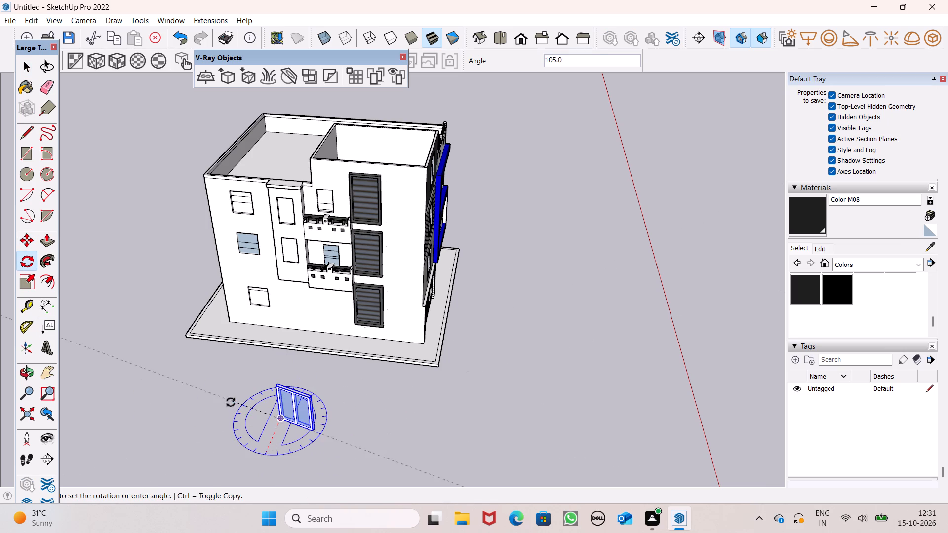
click(240, 408)
key(space)
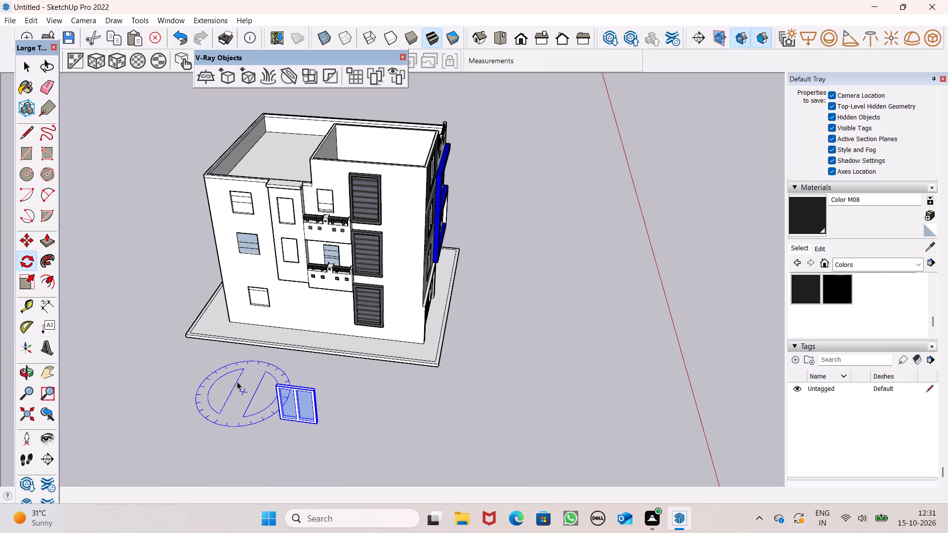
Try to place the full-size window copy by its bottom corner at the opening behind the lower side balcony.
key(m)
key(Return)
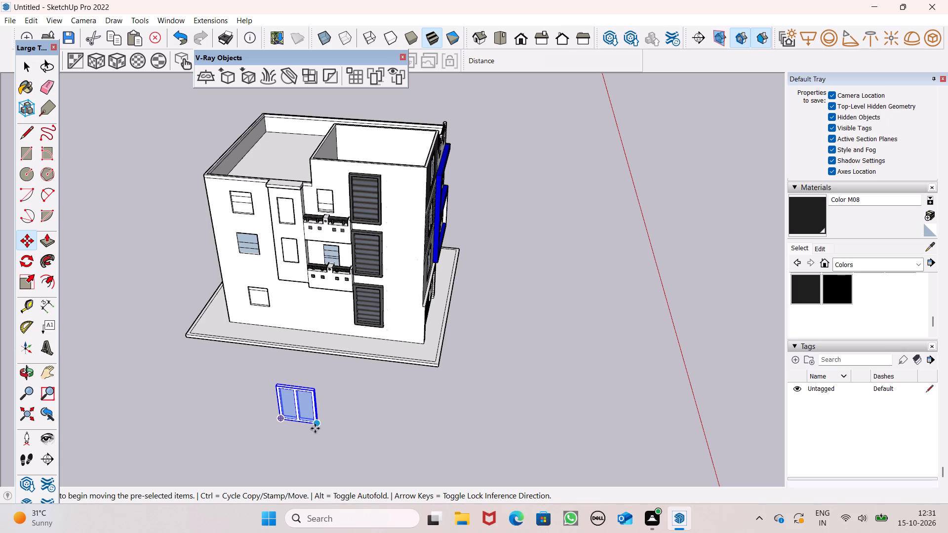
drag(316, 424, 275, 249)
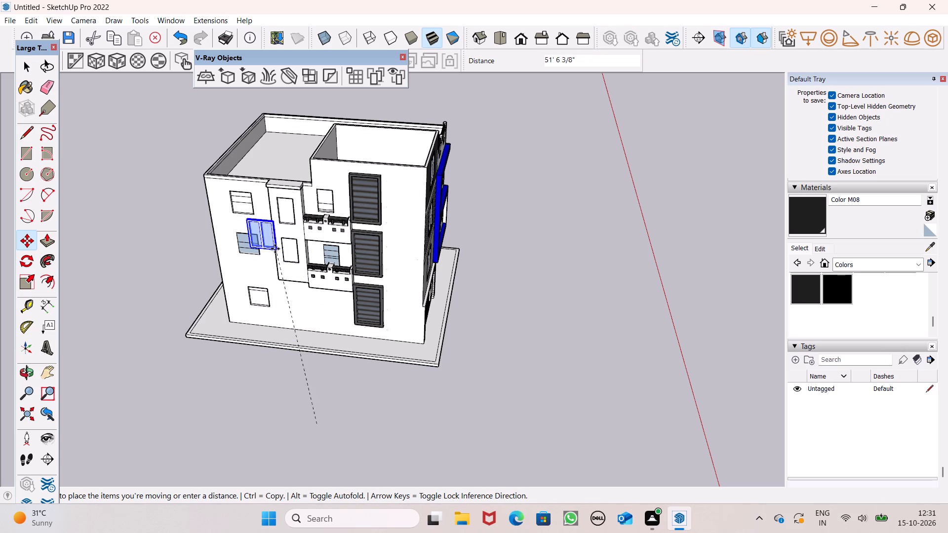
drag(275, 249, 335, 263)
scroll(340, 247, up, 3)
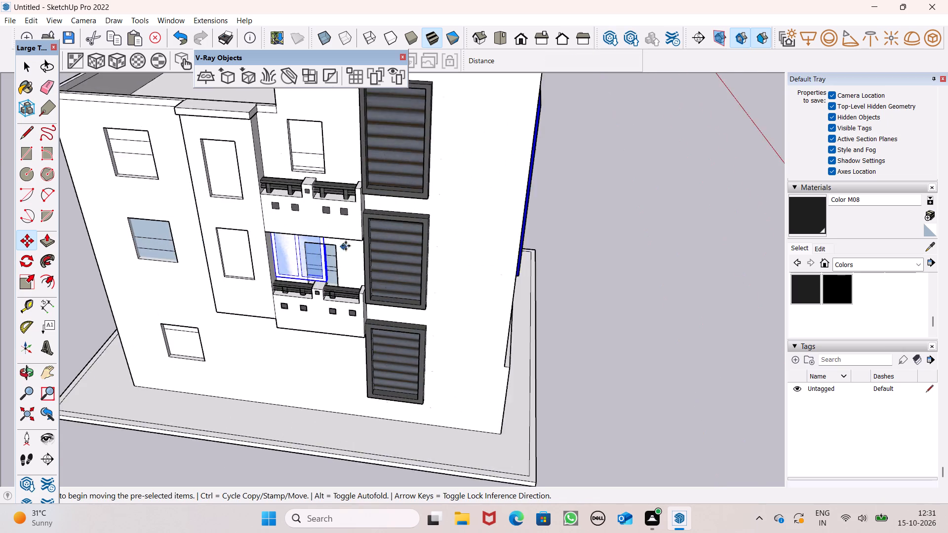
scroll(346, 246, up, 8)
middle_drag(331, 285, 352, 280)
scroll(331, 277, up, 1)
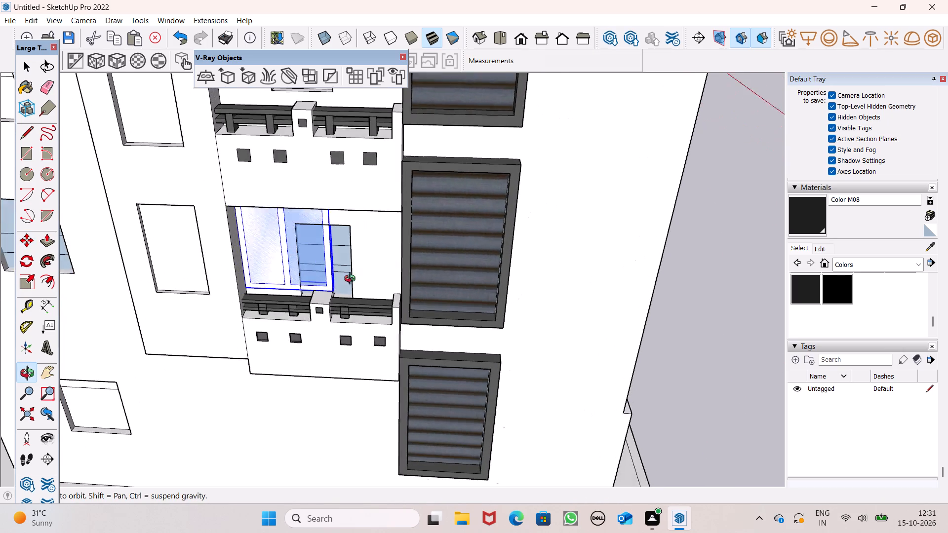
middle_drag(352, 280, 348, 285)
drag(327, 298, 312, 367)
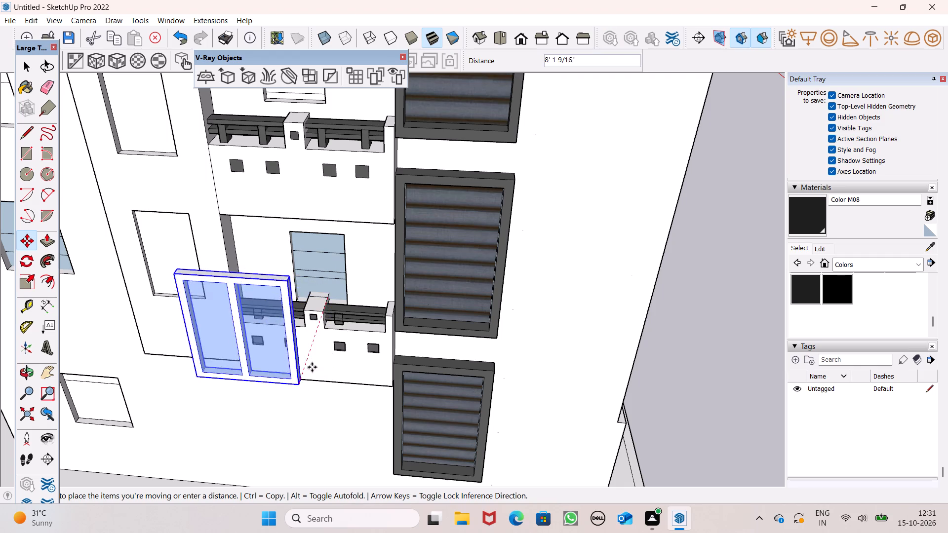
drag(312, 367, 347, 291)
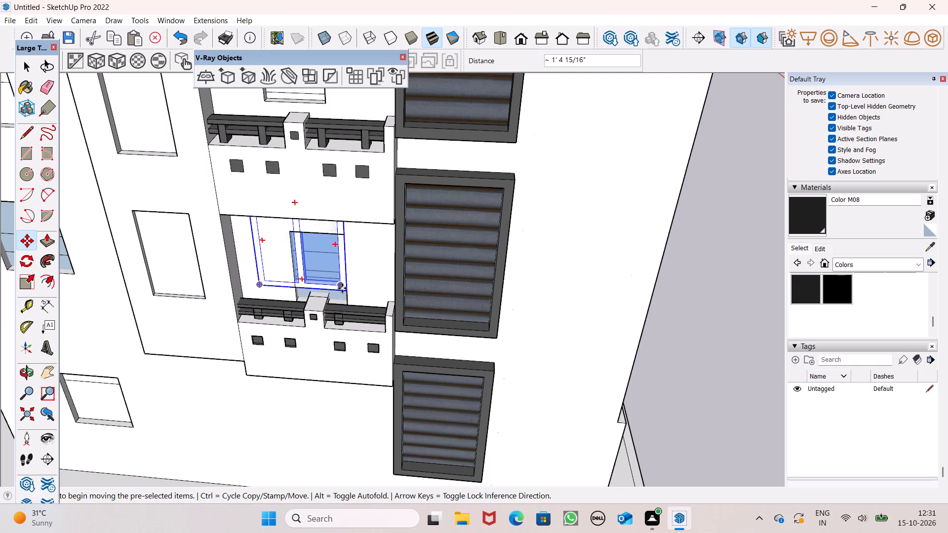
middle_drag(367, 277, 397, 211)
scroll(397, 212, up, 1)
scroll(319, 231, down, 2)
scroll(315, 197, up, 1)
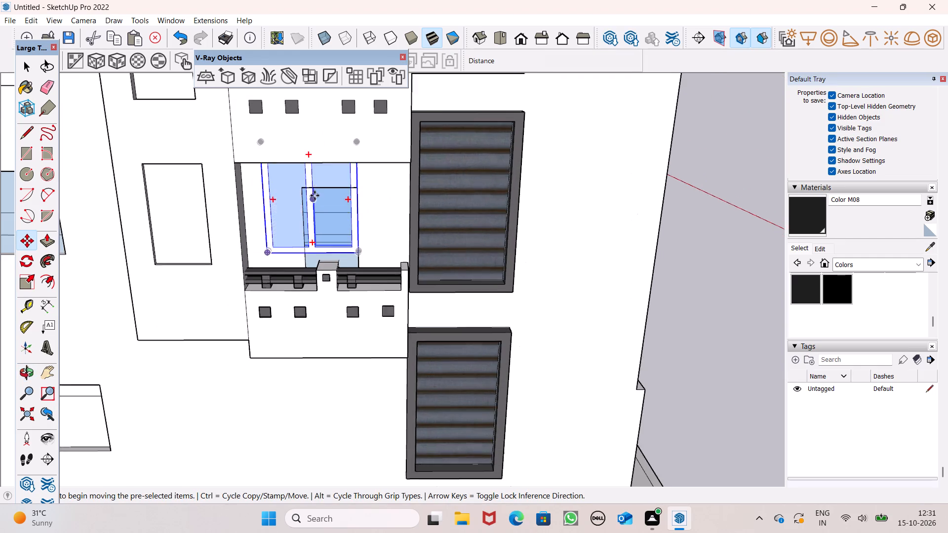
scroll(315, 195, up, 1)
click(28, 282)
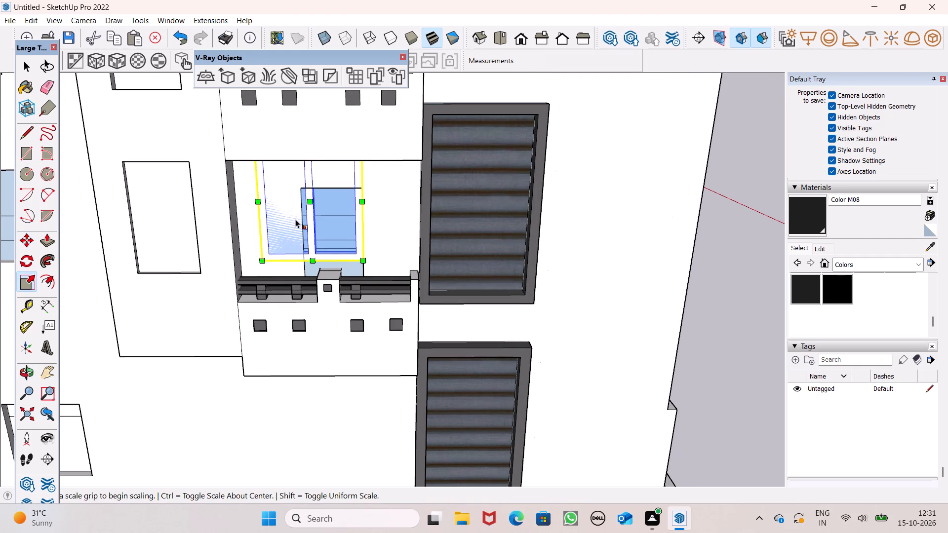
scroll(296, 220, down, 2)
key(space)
Move the window copy out of the balcony recess to the clear ground in front of the side wall.
key(m)
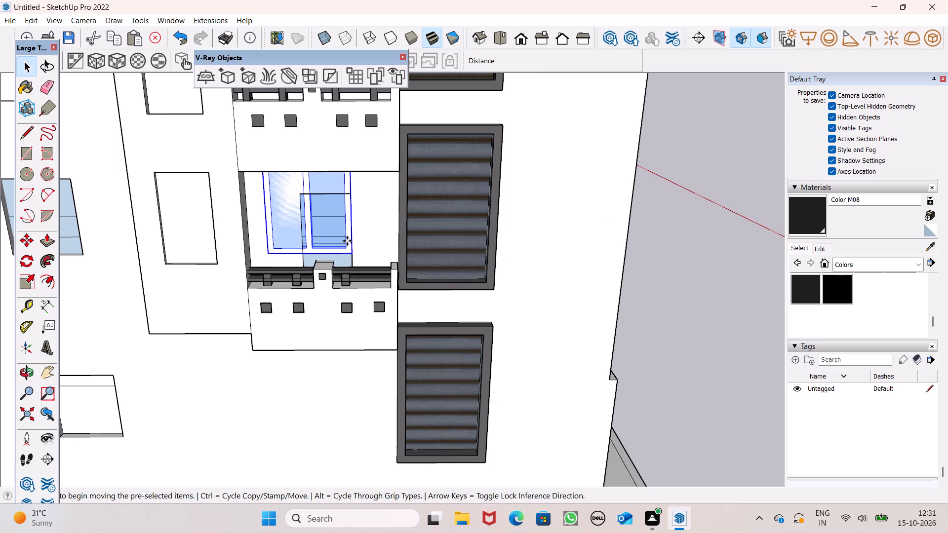
key(Return)
drag(354, 255, 334, 436)
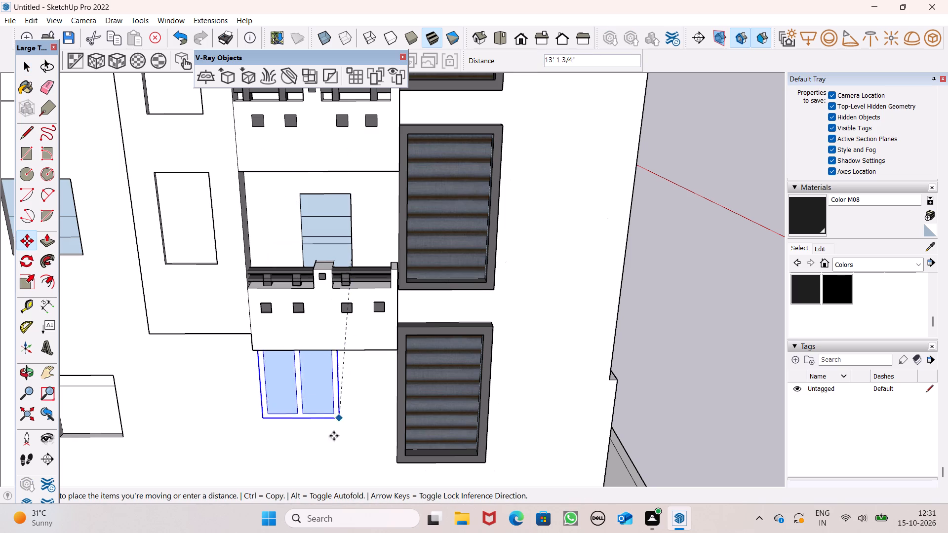
drag(334, 436, 319, 476)
scroll(366, 255, down, 5)
drag(340, 406, 314, 480)
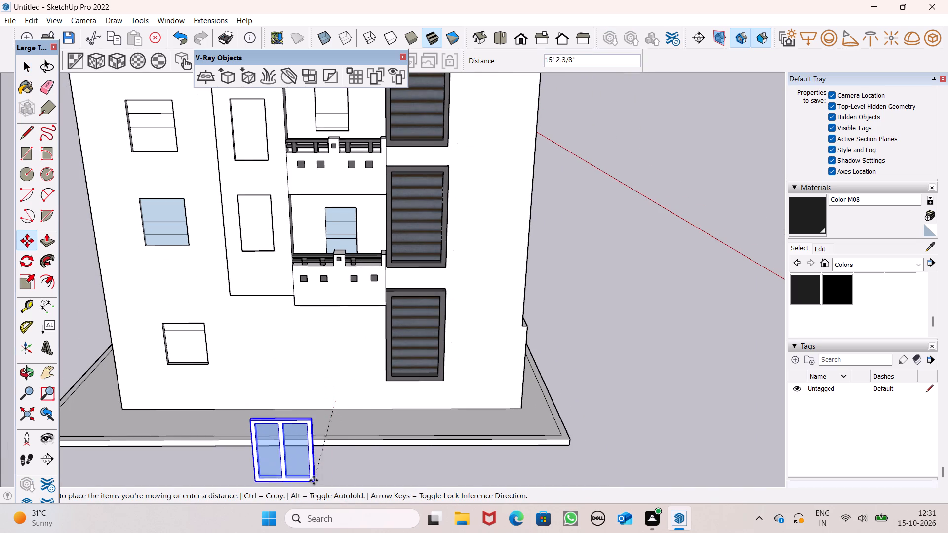
drag(314, 480, 315, 473)
Scale the window copy down from its top corner toward the opposite bottom corner, to less than half its width.
drag(22, 285, 30, 289)
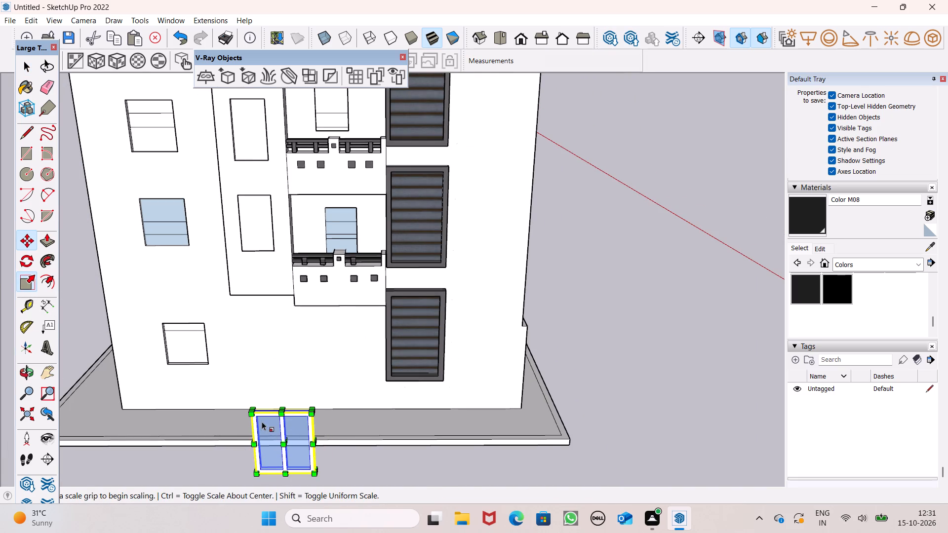
drag(251, 416, 273, 462)
key(space)
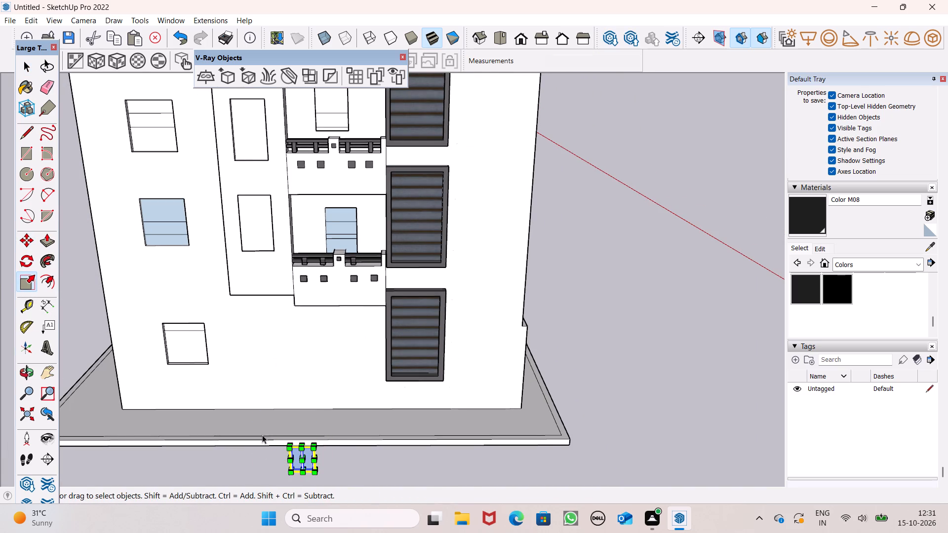
Move the scaled-down window by its bottom corner onto the opening behind the lower side balcony.
key(m)
key(Return)
scroll(283, 367, down, 2)
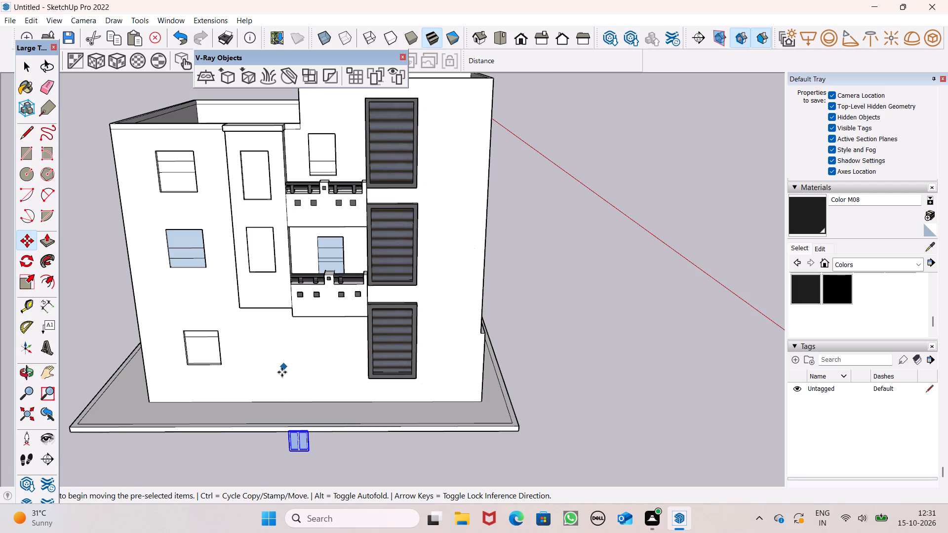
drag(310, 454, 348, 274)
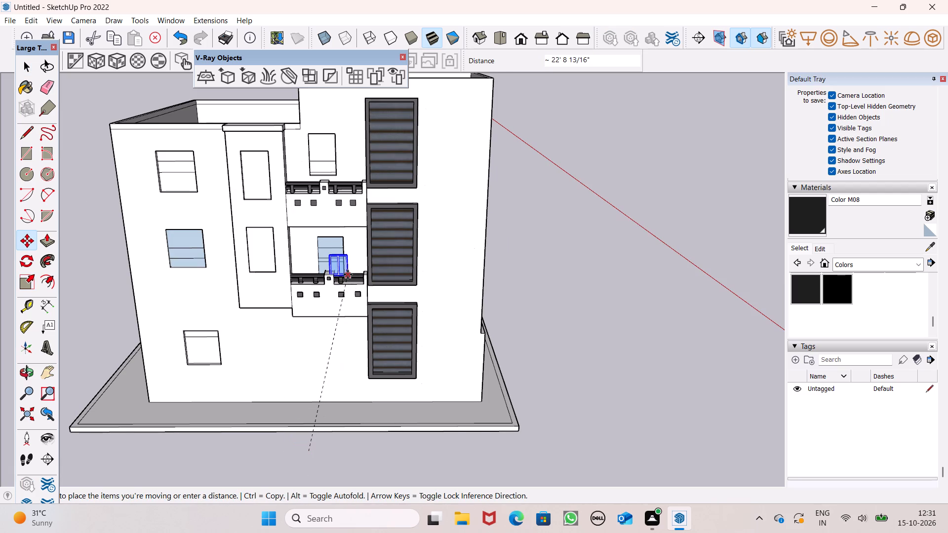
drag(348, 274, 342, 271)
scroll(345, 251, down, 1)
scroll(345, 251, up, 3)
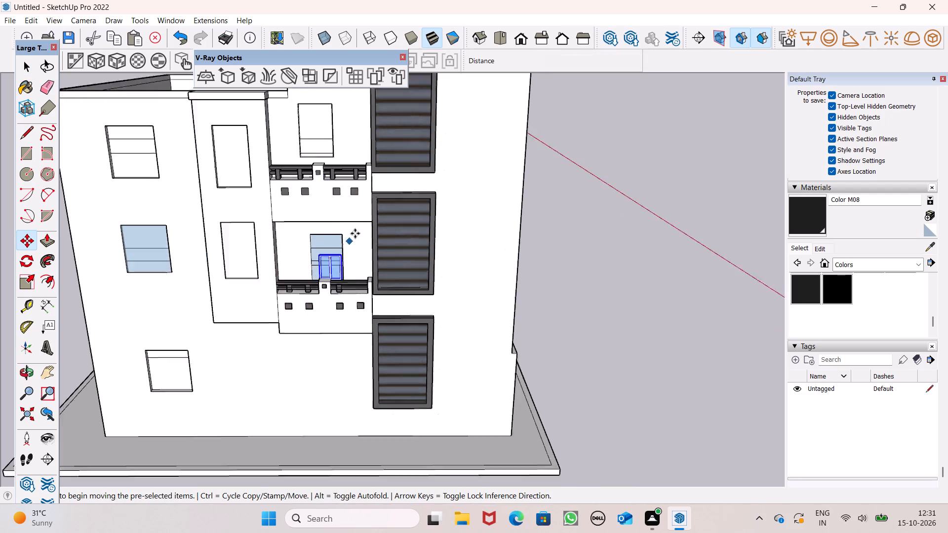
Move the scaled-down window until its lower outer corner meets the matching bottom corner of the opening behind the lower side balcony.
scroll(355, 233, up, 9)
middle_drag(333, 327, 264, 359)
scroll(264, 359, up, 8)
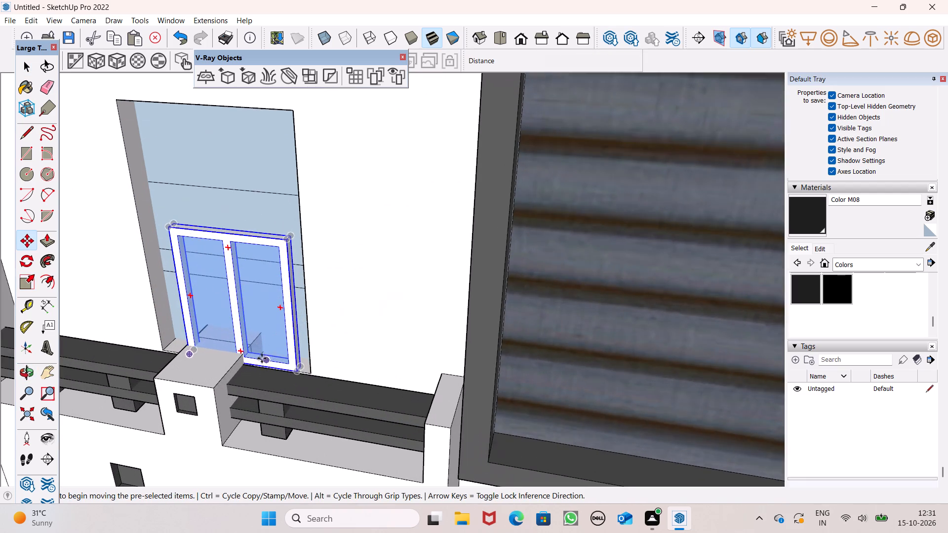
middle_drag(295, 372, 283, 417)
scroll(286, 401, up, 6)
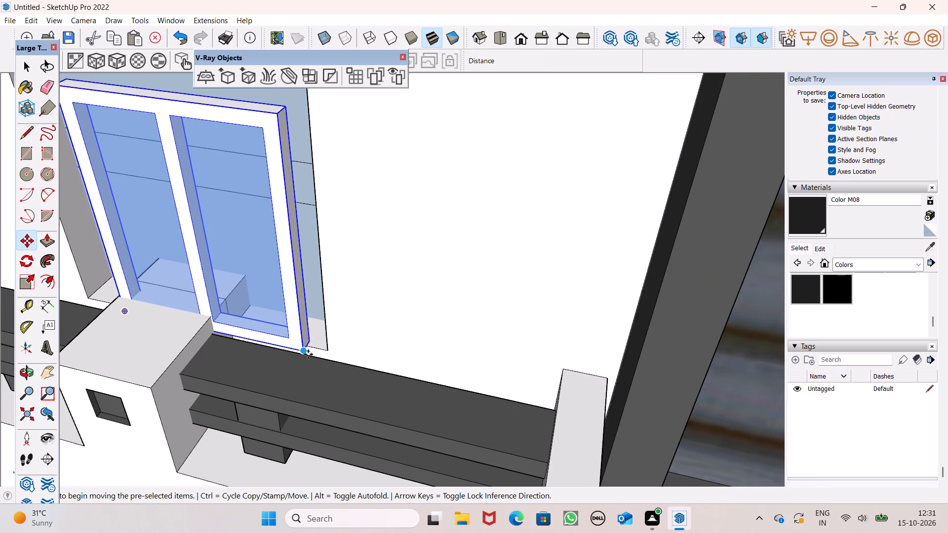
drag(308, 354, 327, 353)
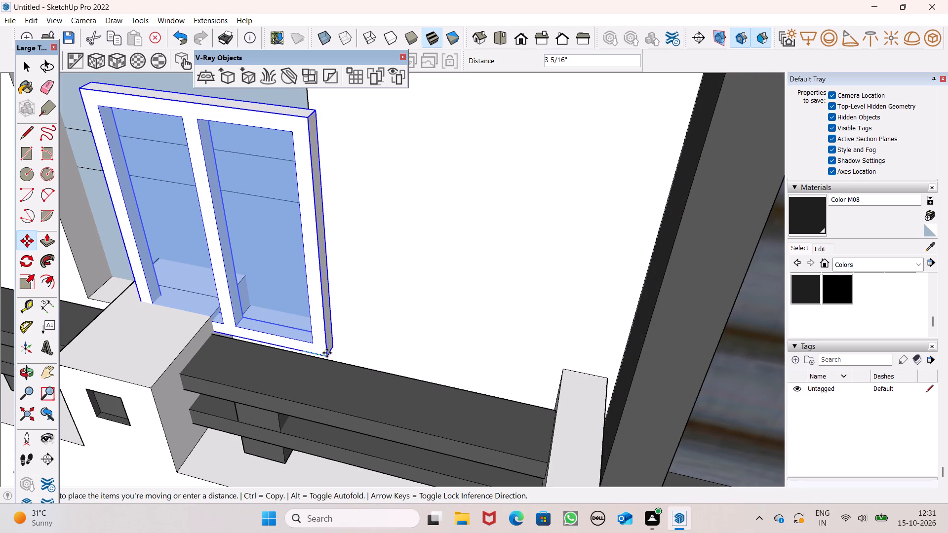
drag(327, 353, 326, 343)
middle_drag(325, 353, 388, 335)
scroll(354, 343, up, 1)
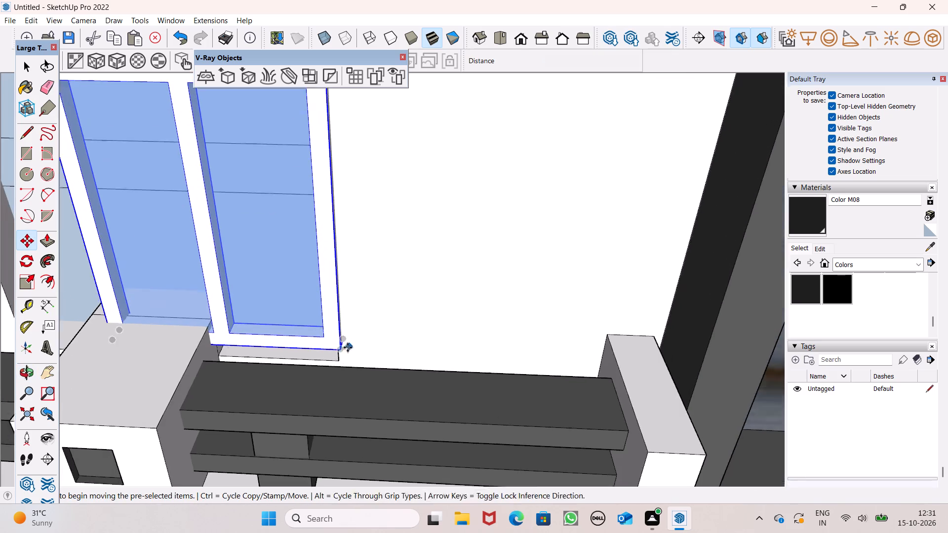
scroll(339, 353, down, 1)
scroll(337, 355, up, 4)
drag(345, 346, 335, 311)
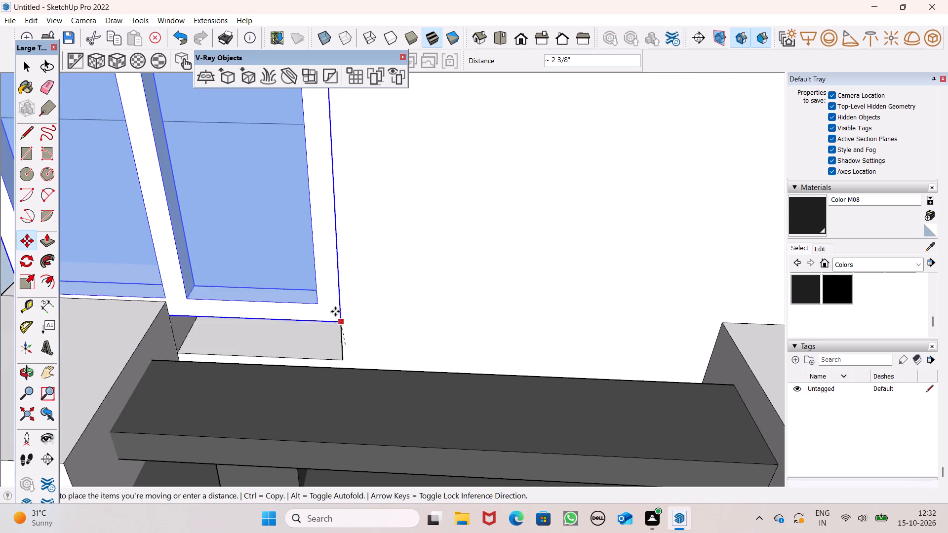
drag(335, 311, 342, 355)
Stretch the small window along the red axis to span the full width of the opening behind the lower side balcony.
scroll(427, 279, down, 16)
middle_drag(340, 272, 428, 303)
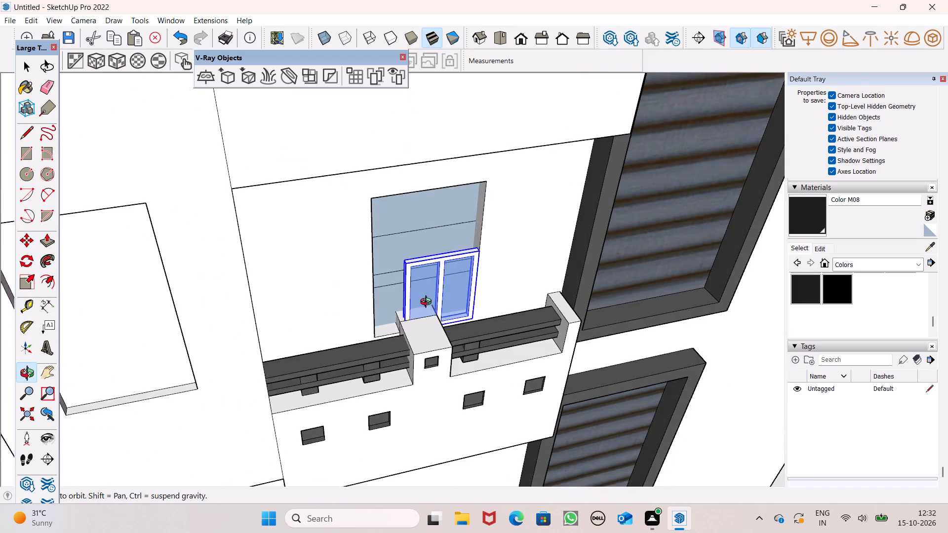
middle_drag(428, 303, 489, 339)
scroll(445, 339, up, 4)
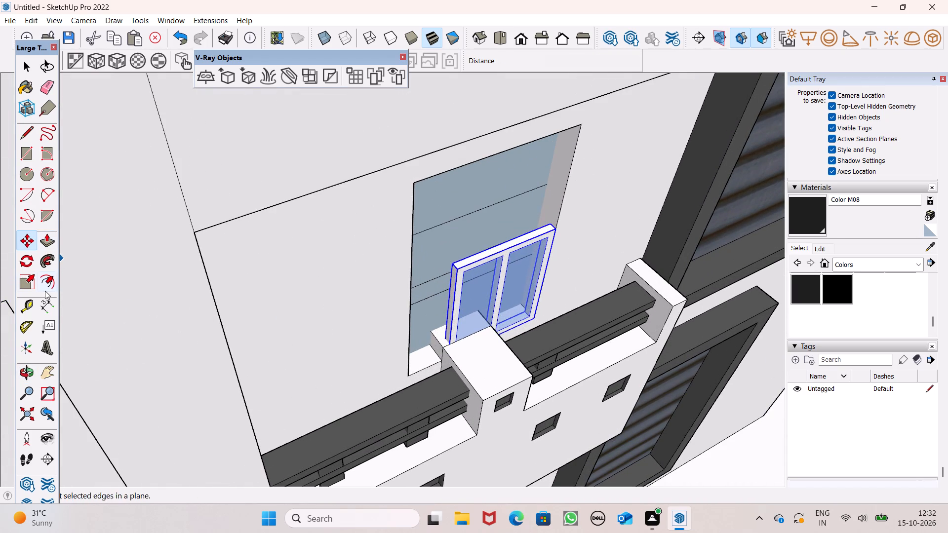
drag(28, 284, 37, 285)
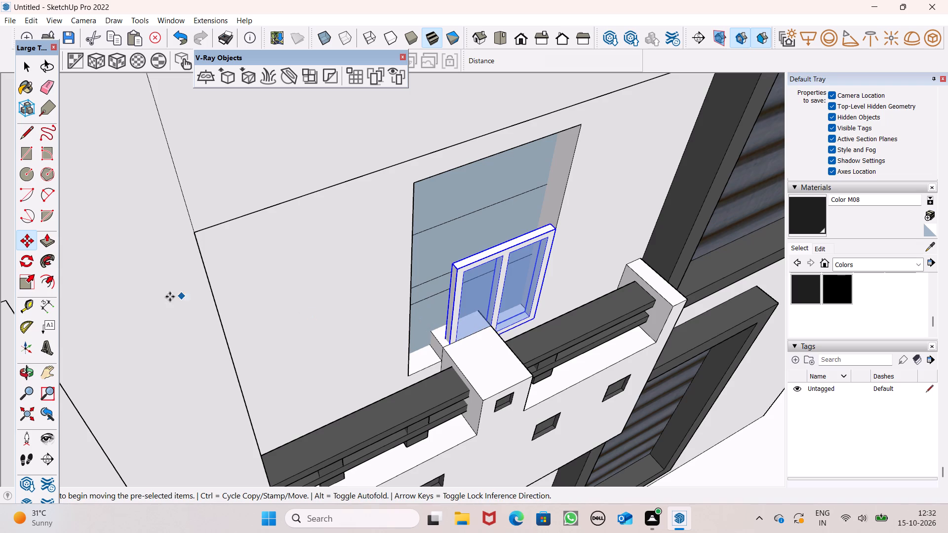
click(26, 281)
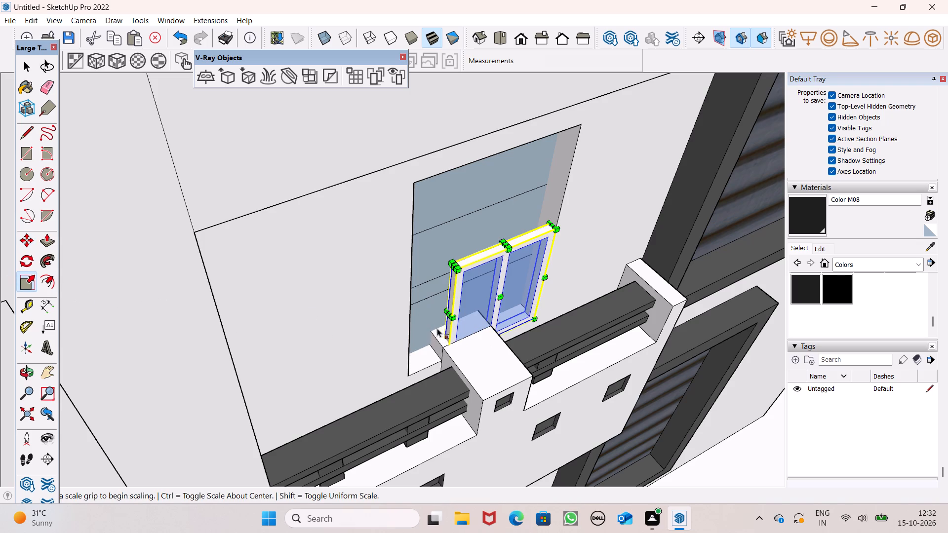
drag(447, 313, 414, 329)
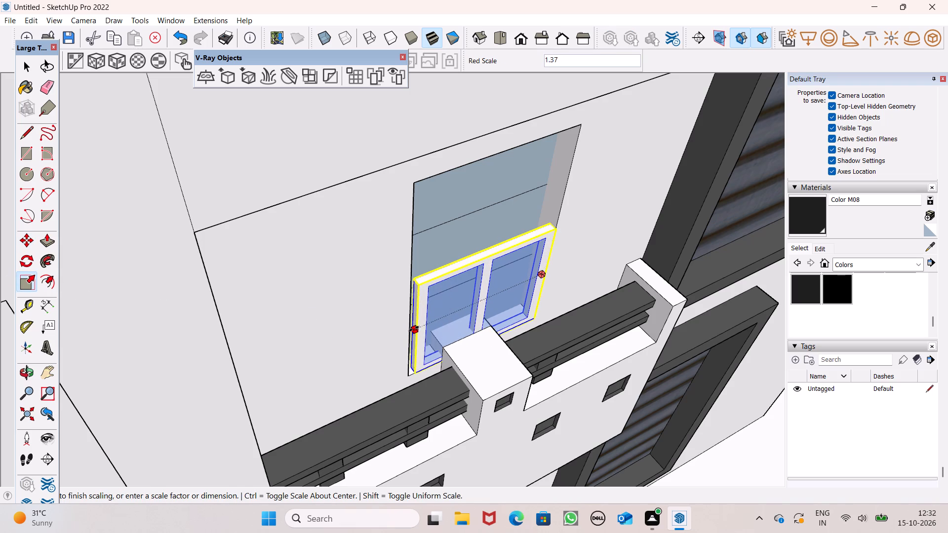
drag(414, 329, 406, 329)
Stretch the window along the blue axis up to the top edge of the lower balcony opening.
drag(482, 251, 494, 216)
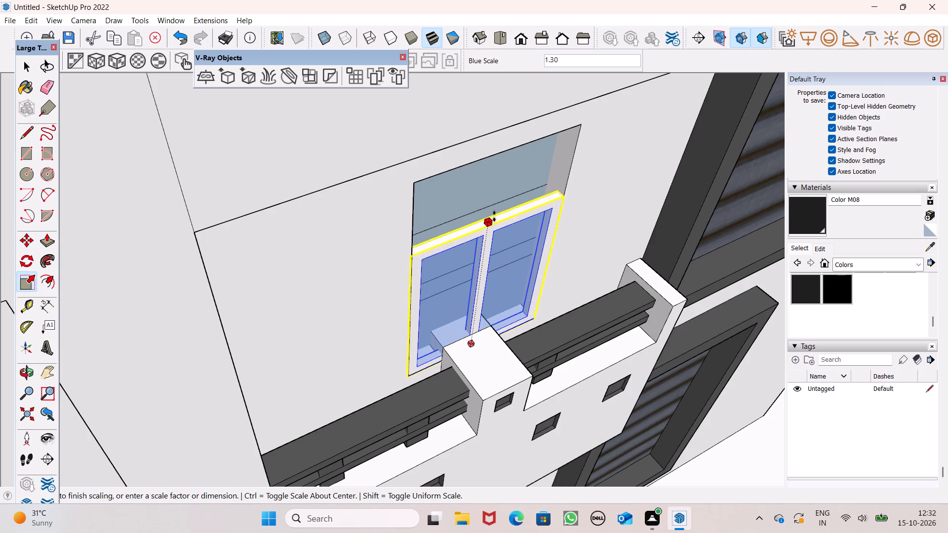
drag(494, 216, 491, 153)
scroll(473, 171, down, 7)
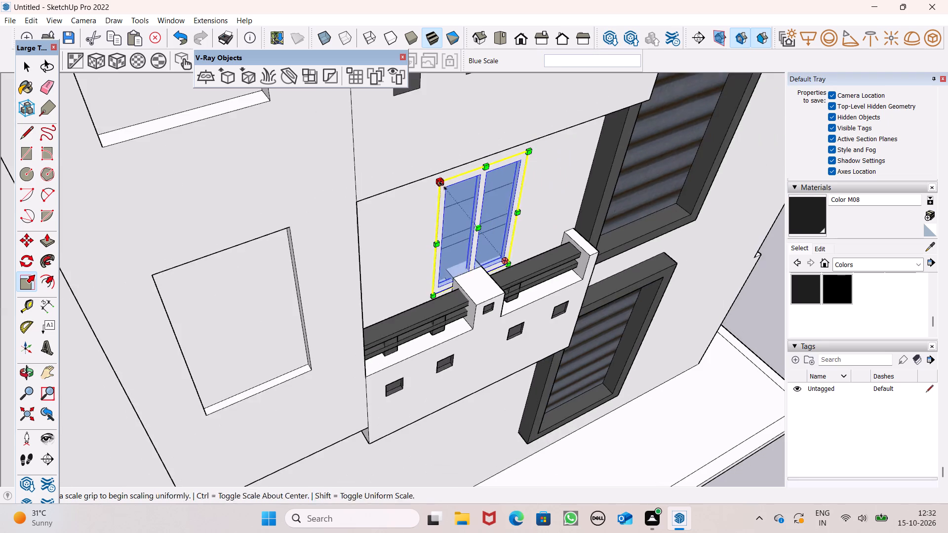
scroll(443, 186, down, 10)
middle_drag(486, 279, 377, 231)
key(space)
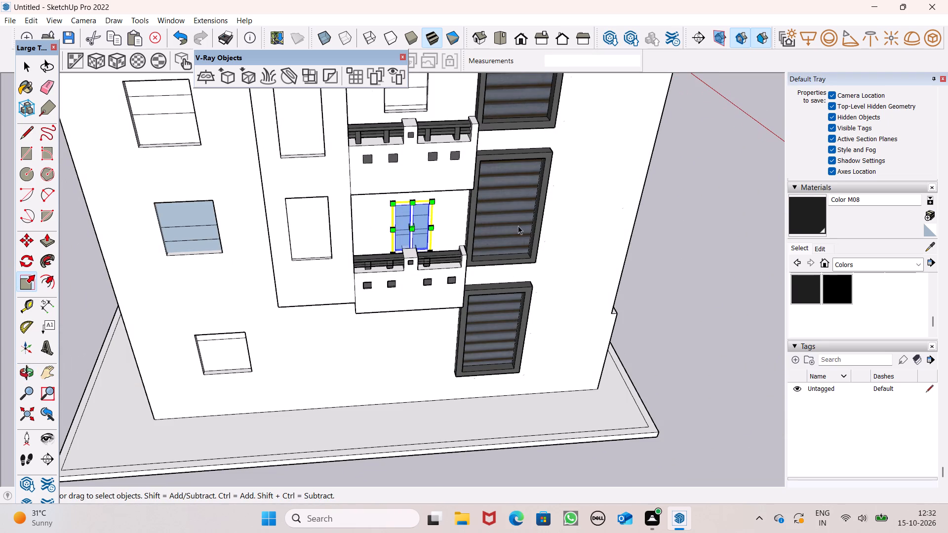
scroll(489, 269, down, 6)
click(667, 260)
Move the fitted window by its bottom corner from the lower balcony opening up to the opening behind the upper side balcony.
middle_drag(544, 250, 454, 264)
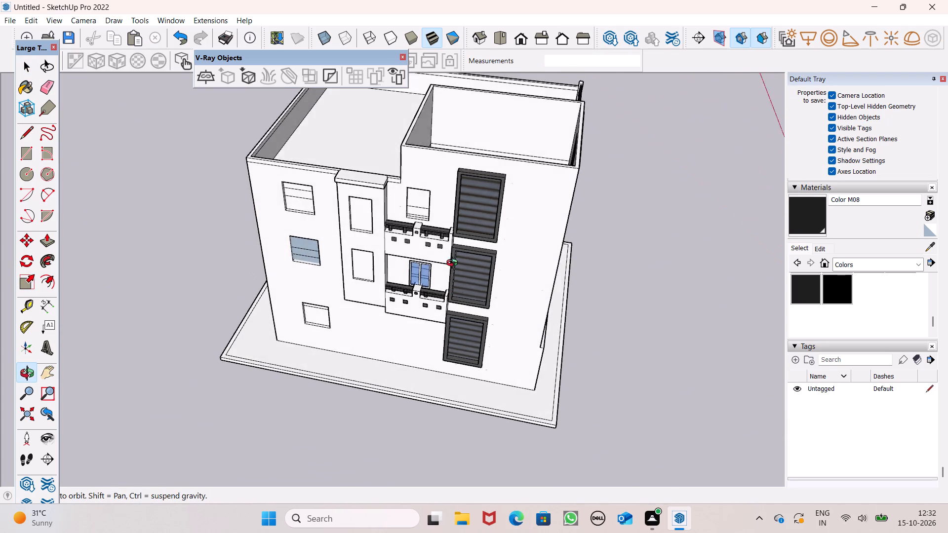
middle_drag(454, 264, 454, 260)
scroll(419, 238, up, 3)
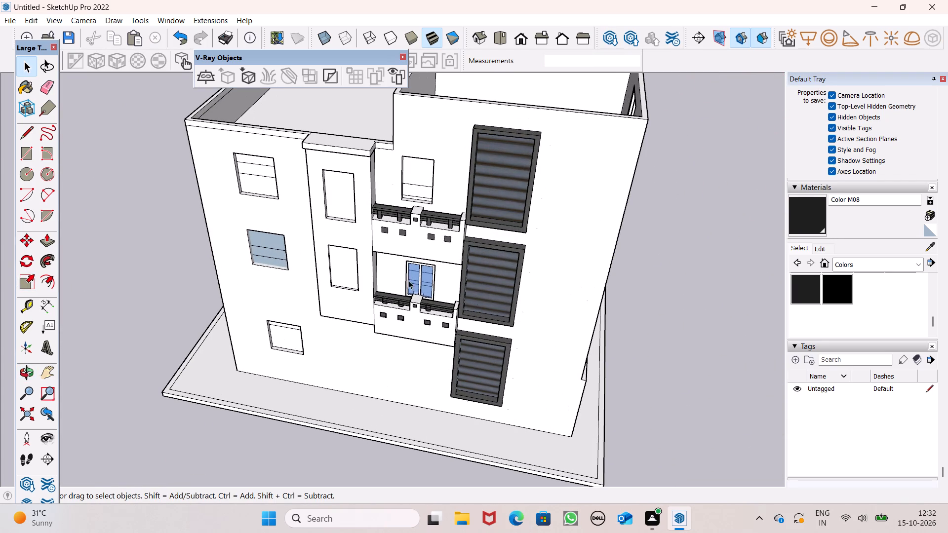
click(420, 278)
key(m)
key(Return)
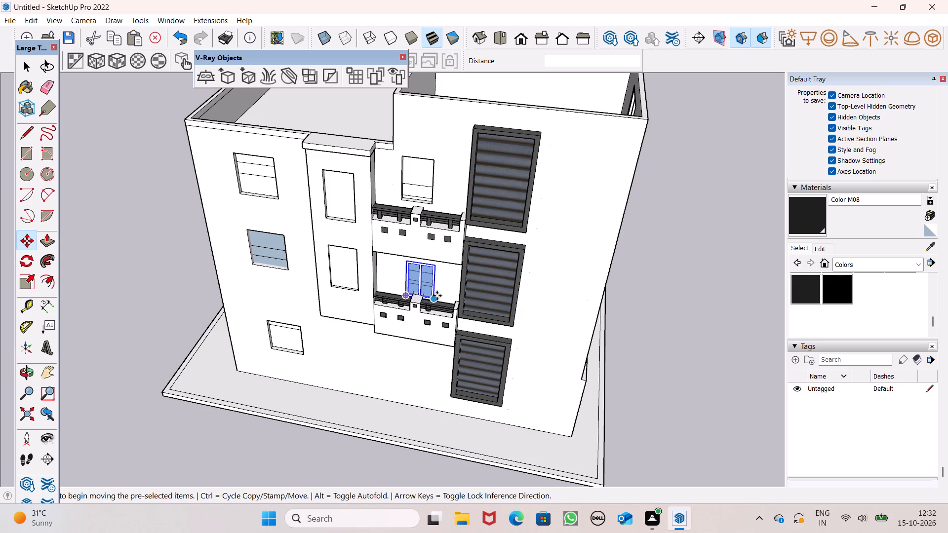
drag(432, 301, 434, 204)
key(space)
click(655, 312)
Copy the upper balcony window by its bottom corner to the top-floor opening nearest the building corner on the same side wall.
scroll(556, 258, down, 2)
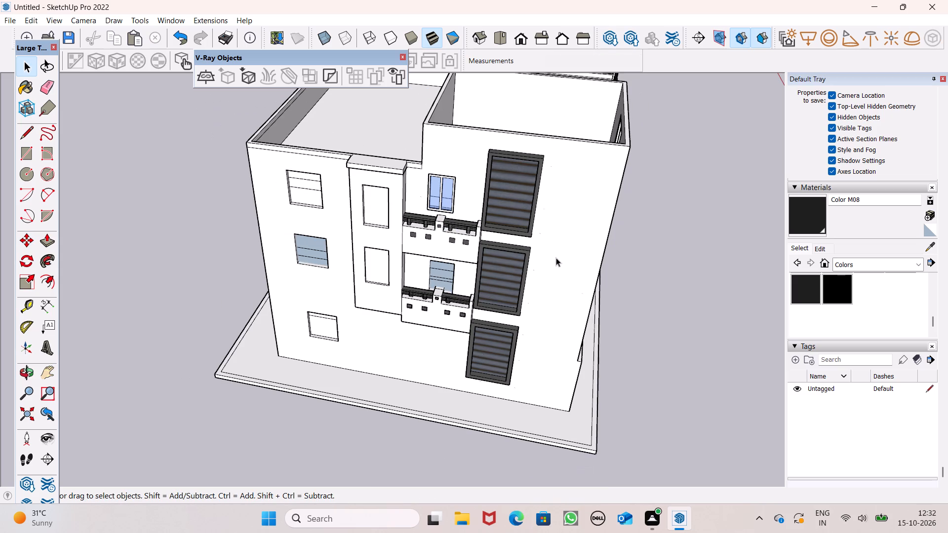
middle_drag(517, 301, 585, 303)
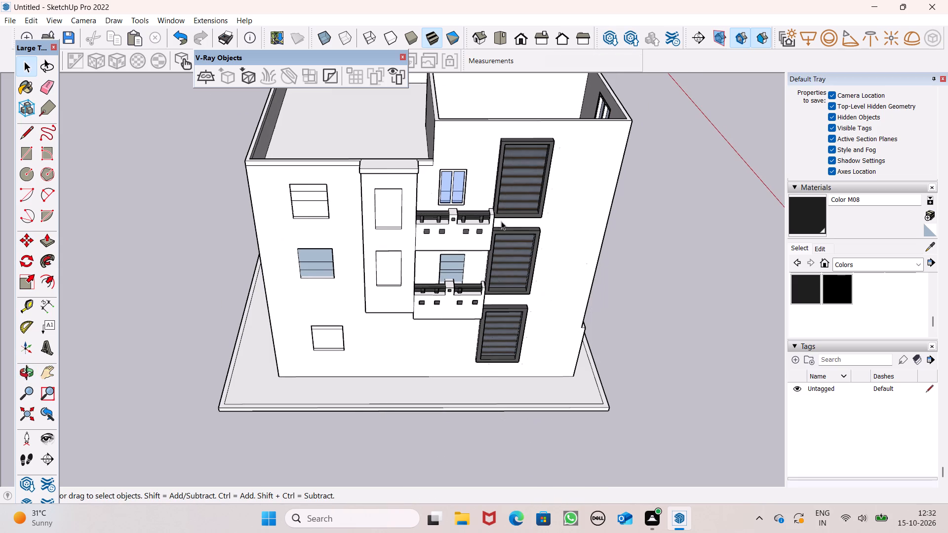
click(457, 180)
key(m)
key(Return)
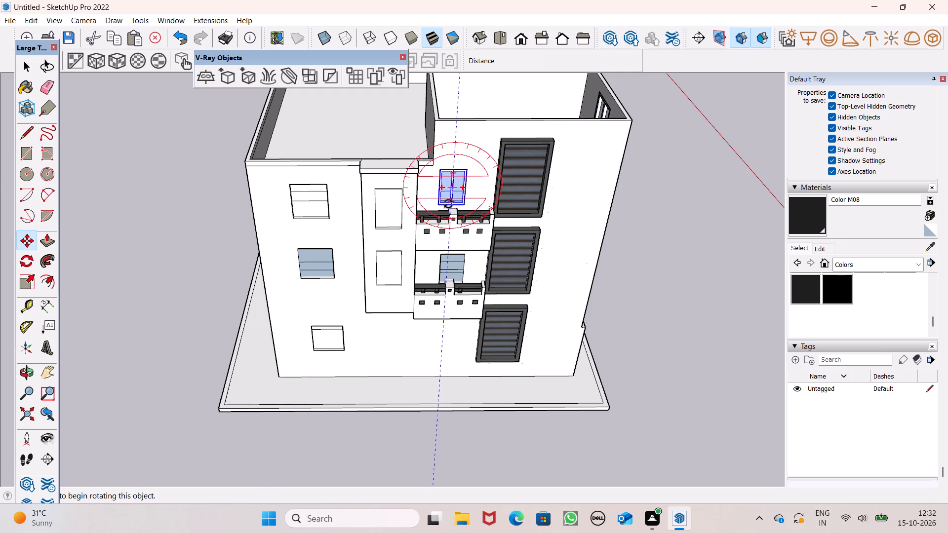
drag(466, 205, 466, 204)
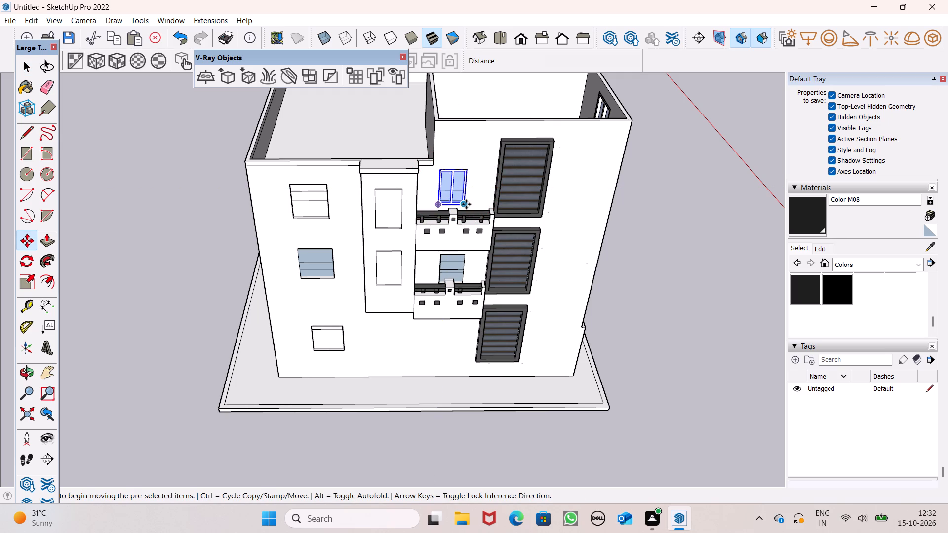
drag(466, 204, 328, 214)
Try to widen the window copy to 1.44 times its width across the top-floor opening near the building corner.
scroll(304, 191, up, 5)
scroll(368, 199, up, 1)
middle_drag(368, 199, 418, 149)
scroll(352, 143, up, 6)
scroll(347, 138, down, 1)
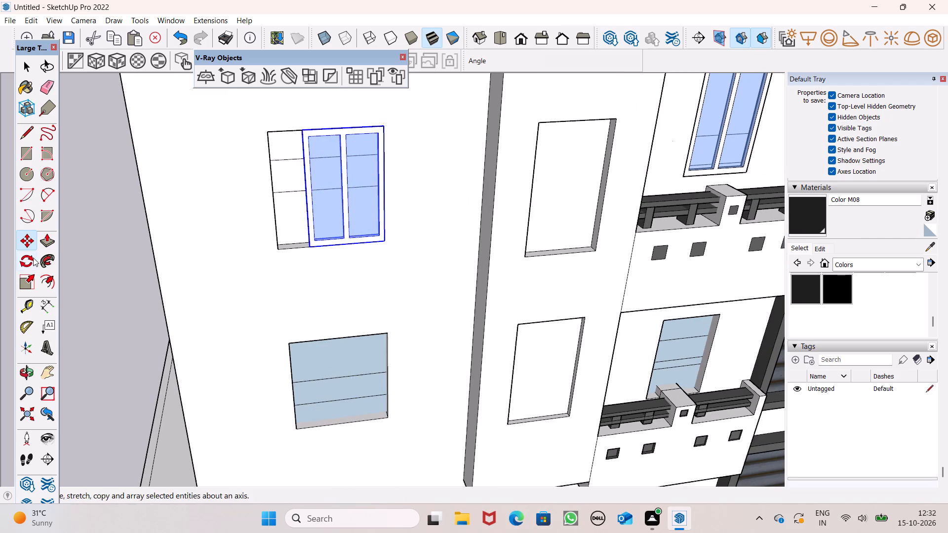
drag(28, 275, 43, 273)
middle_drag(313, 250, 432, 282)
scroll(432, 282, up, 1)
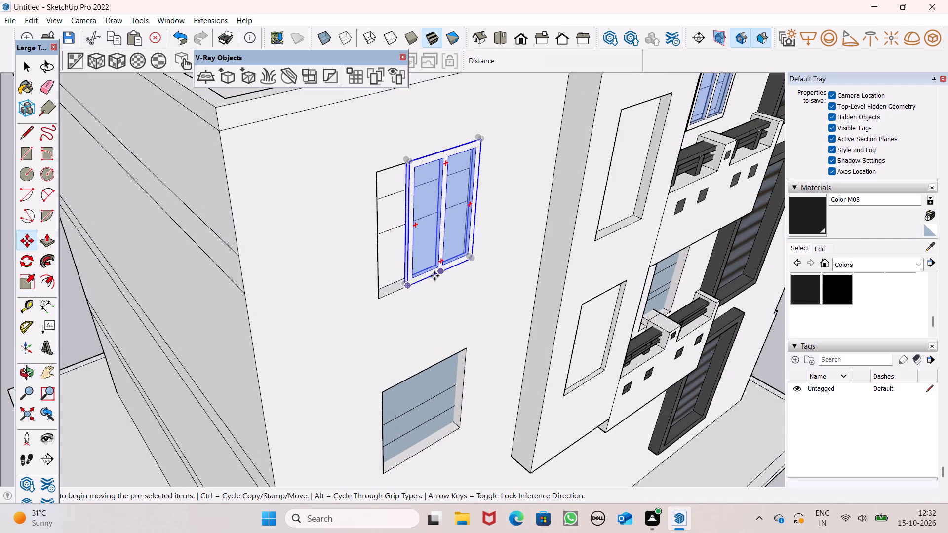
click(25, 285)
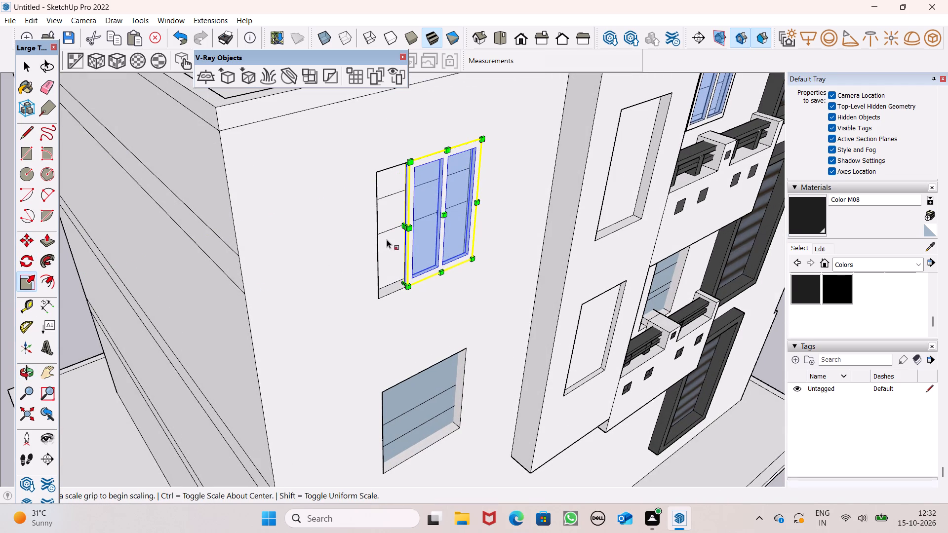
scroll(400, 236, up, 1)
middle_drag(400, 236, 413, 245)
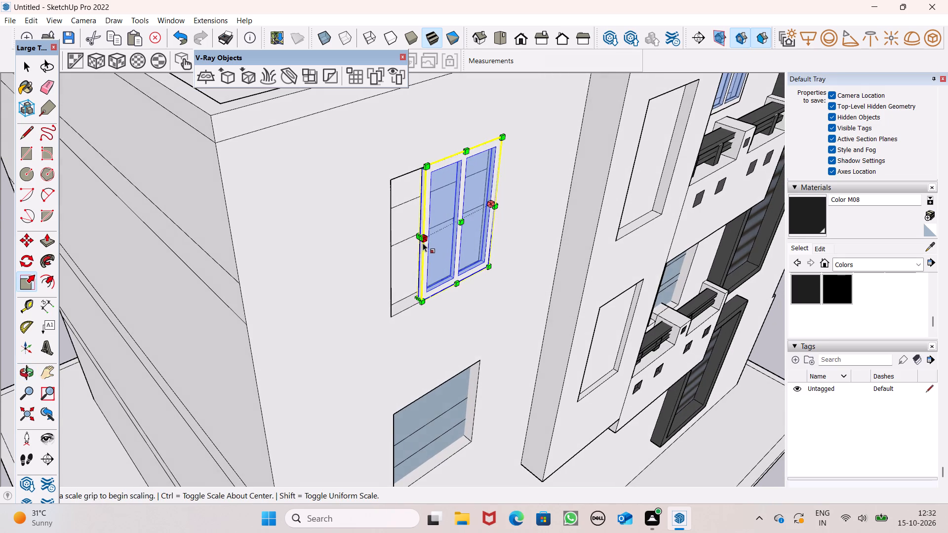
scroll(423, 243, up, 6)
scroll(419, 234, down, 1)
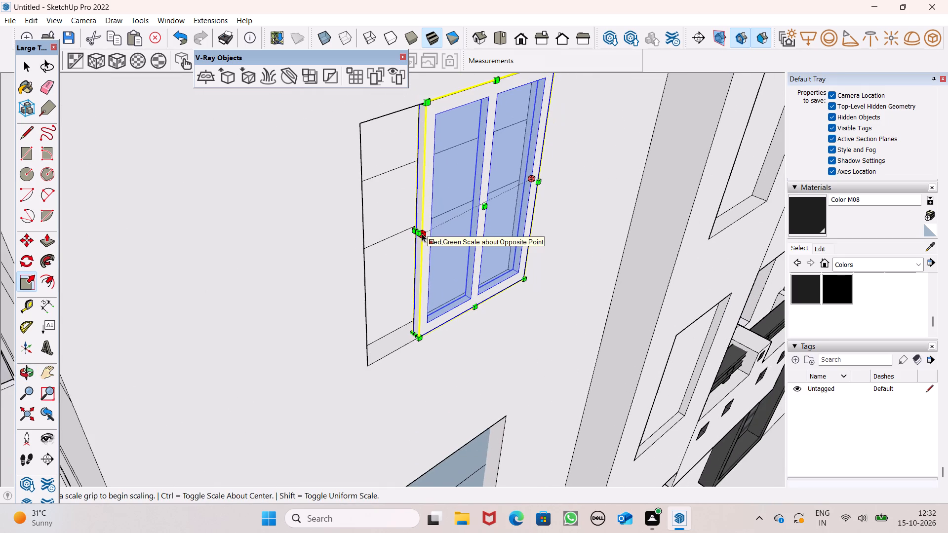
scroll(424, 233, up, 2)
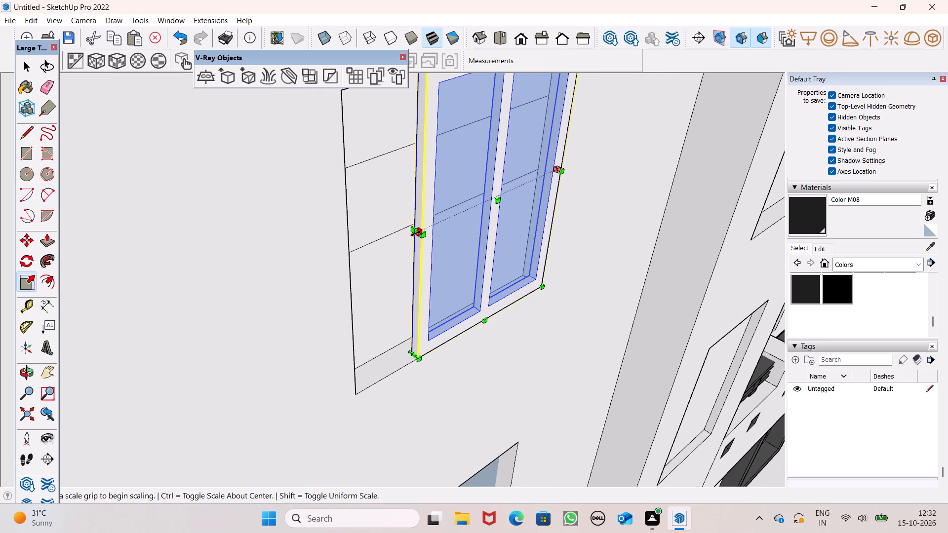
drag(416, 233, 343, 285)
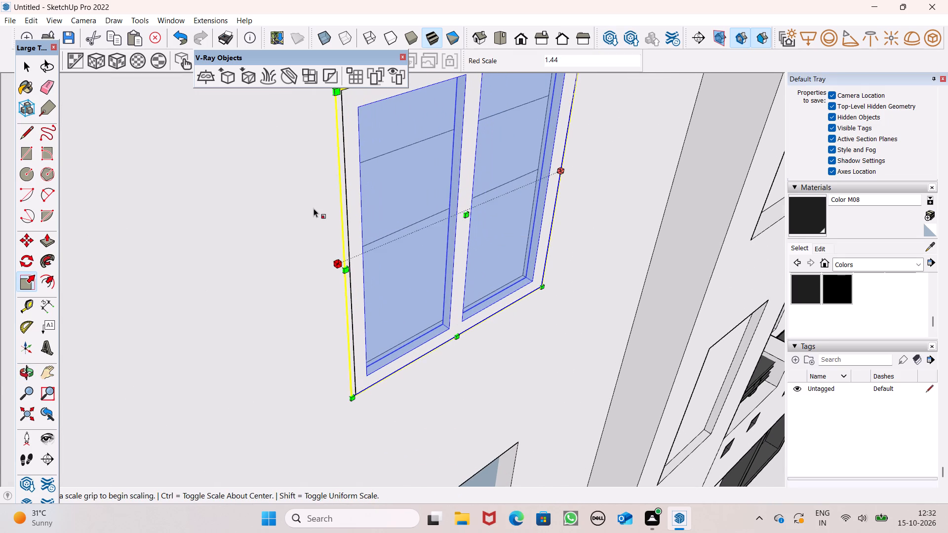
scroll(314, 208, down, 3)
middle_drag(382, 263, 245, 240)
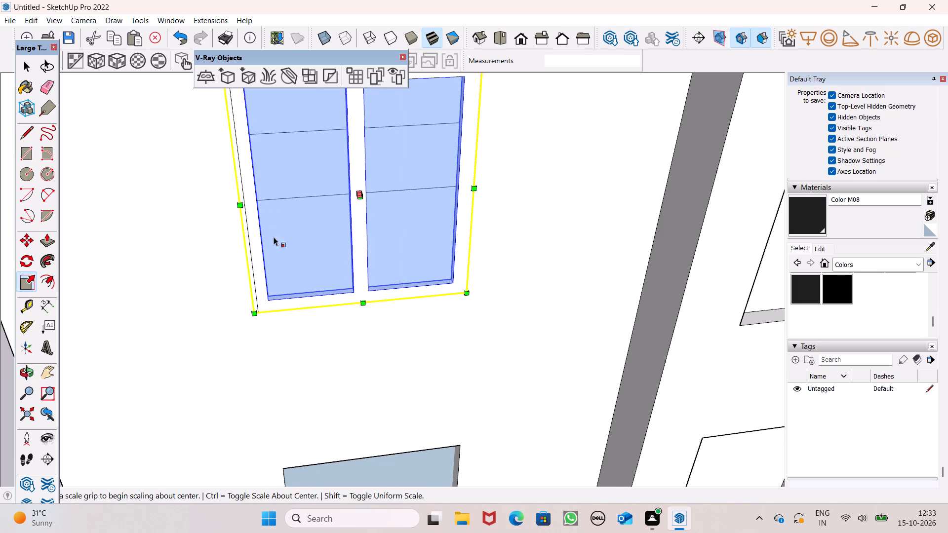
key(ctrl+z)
Widen the window copy along the red axis to about 1.41, reaching the far edge of the top-floor opening.
middle_drag(317, 270, 400, 275)
scroll(304, 212, up, 3)
middle_drag(371, 245, 383, 245)
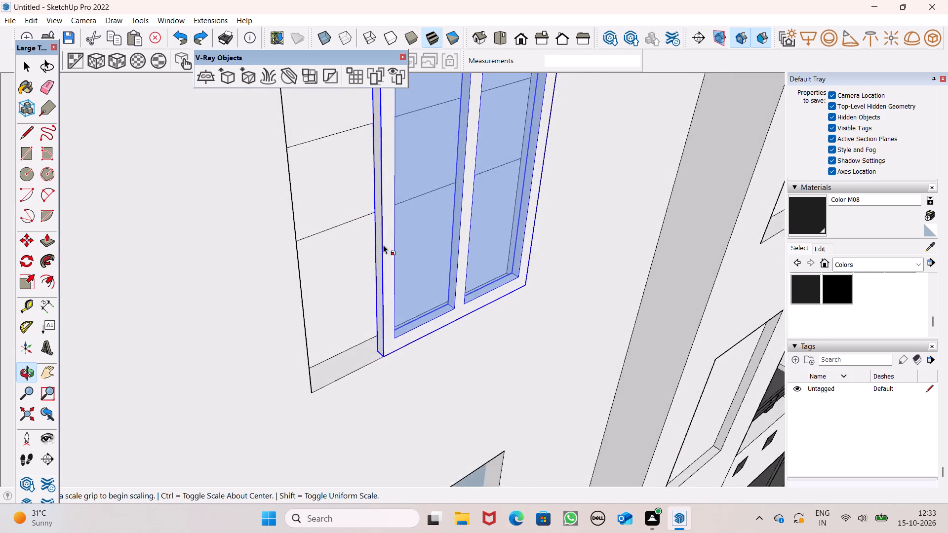
middle_drag(383, 245, 411, 262)
scroll(367, 236, up, 3)
drag(383, 219, 294, 275)
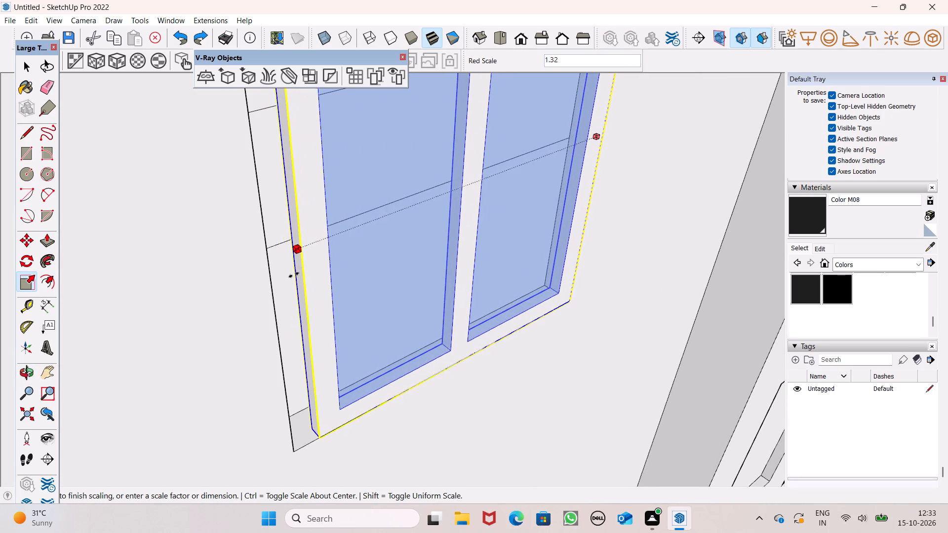
drag(294, 275, 269, 285)
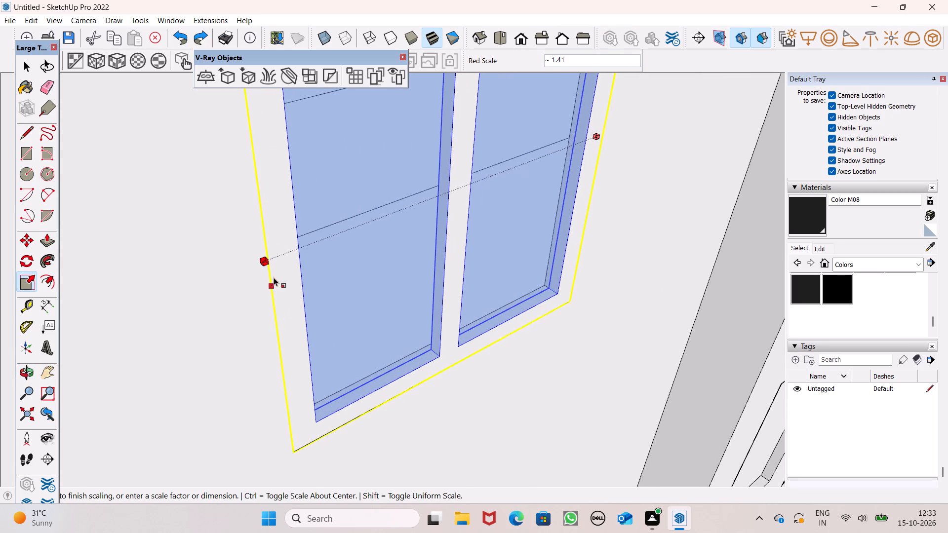
scroll(358, 173, down, 3)
scroll(358, 173, up, 1)
scroll(358, 173, down, 6)
scroll(384, 260, down, 11)
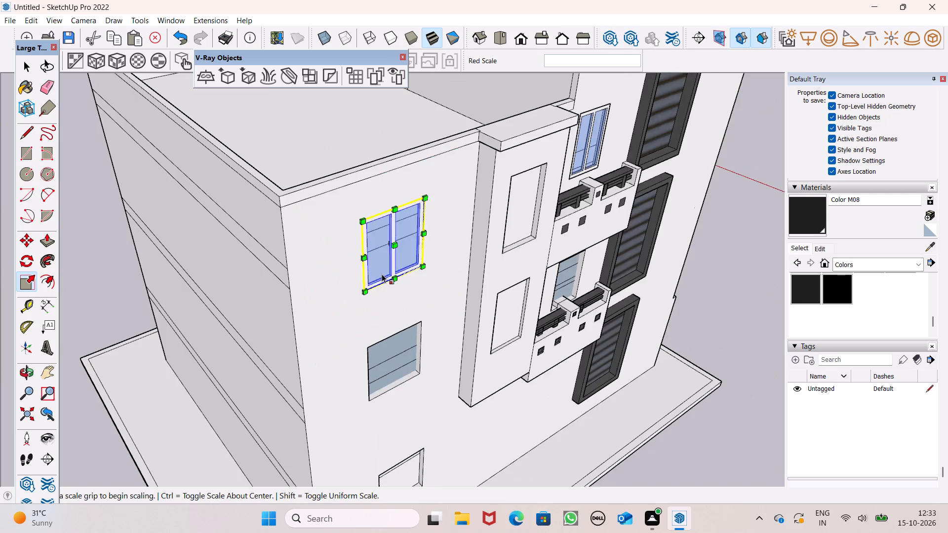
scroll(382, 274, down, 6)
key(space)
click(164, 235)
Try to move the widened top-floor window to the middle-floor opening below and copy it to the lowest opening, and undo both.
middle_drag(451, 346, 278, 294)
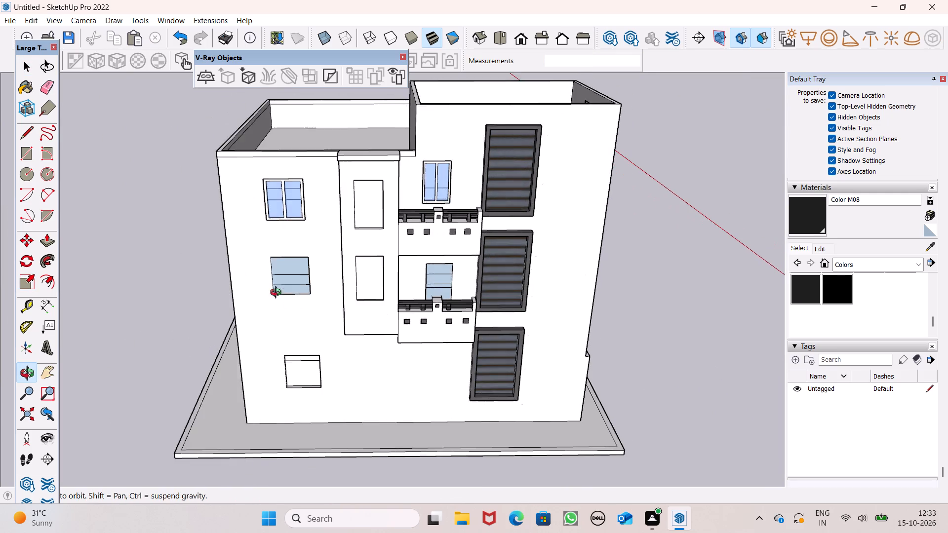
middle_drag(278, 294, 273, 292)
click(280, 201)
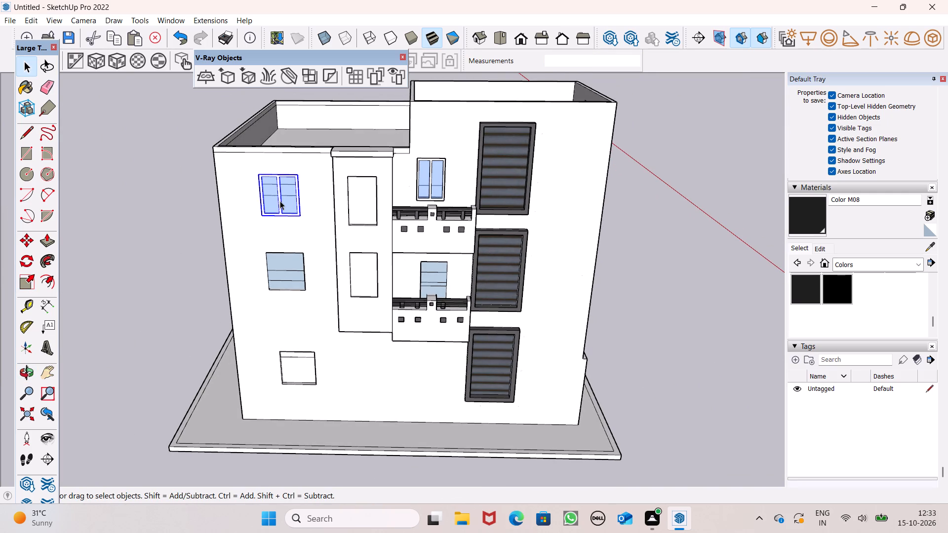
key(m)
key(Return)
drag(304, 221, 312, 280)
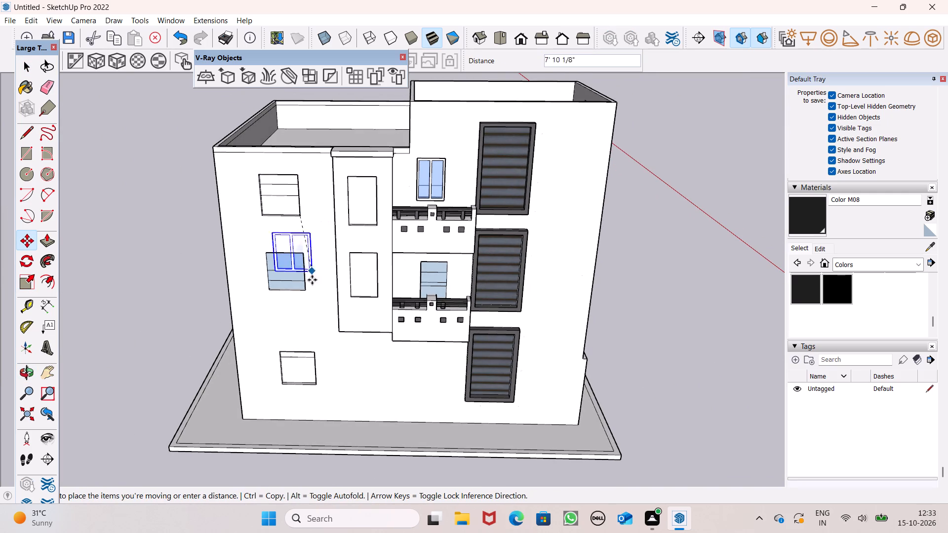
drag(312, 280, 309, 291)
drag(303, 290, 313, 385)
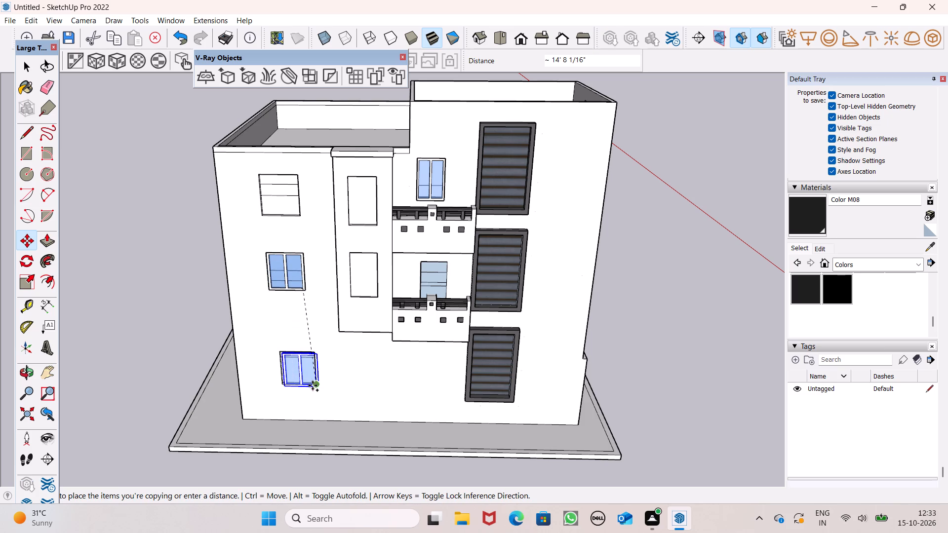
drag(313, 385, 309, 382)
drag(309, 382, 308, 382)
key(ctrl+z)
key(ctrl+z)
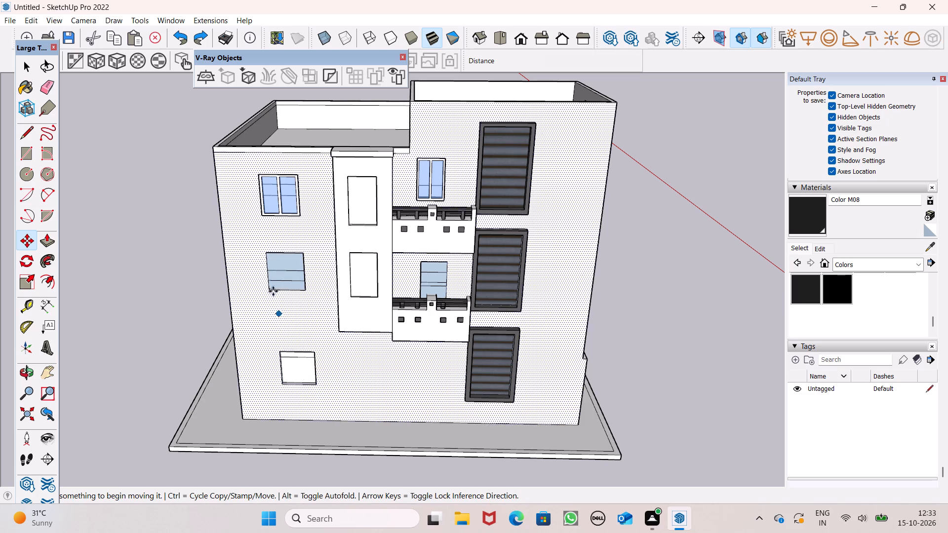
Copy the widened top-floor window by its bottom corner to the middle-floor opening and the lowest opening directly below.
drag(300, 216, 302, 281)
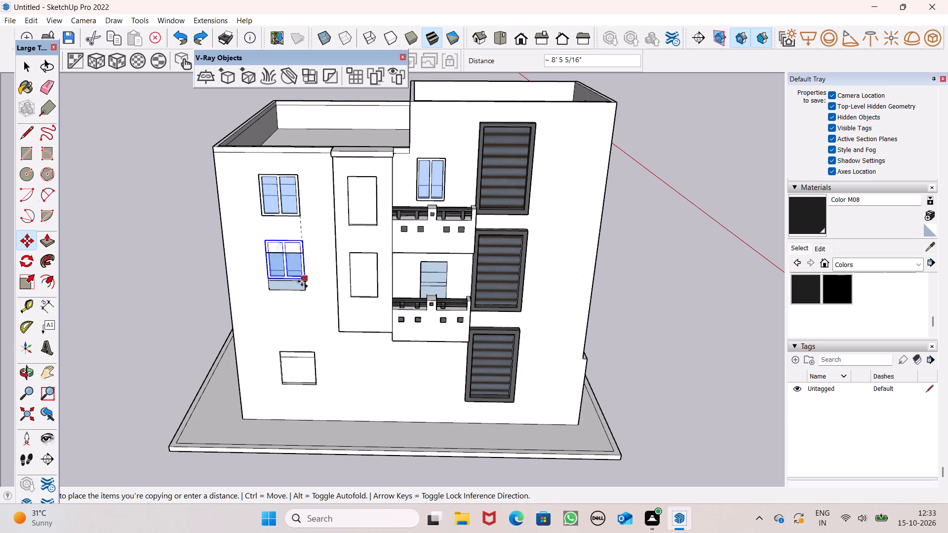
drag(302, 281, 302, 290)
drag(306, 289, 313, 385)
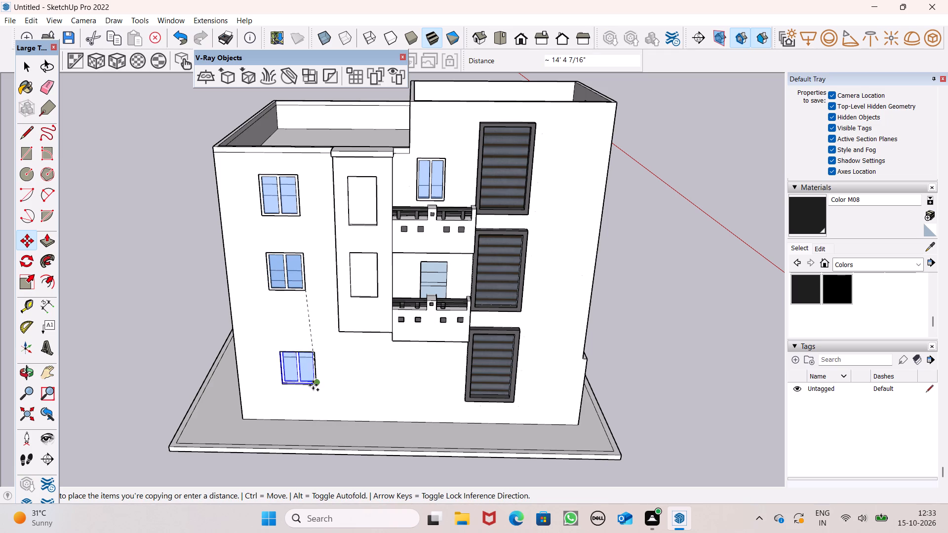
drag(313, 385, 313, 382)
Move the lowest window copy outward by its bottom corner to the outer corner of its opening, flush with the wall face.
scroll(306, 381, up, 7)
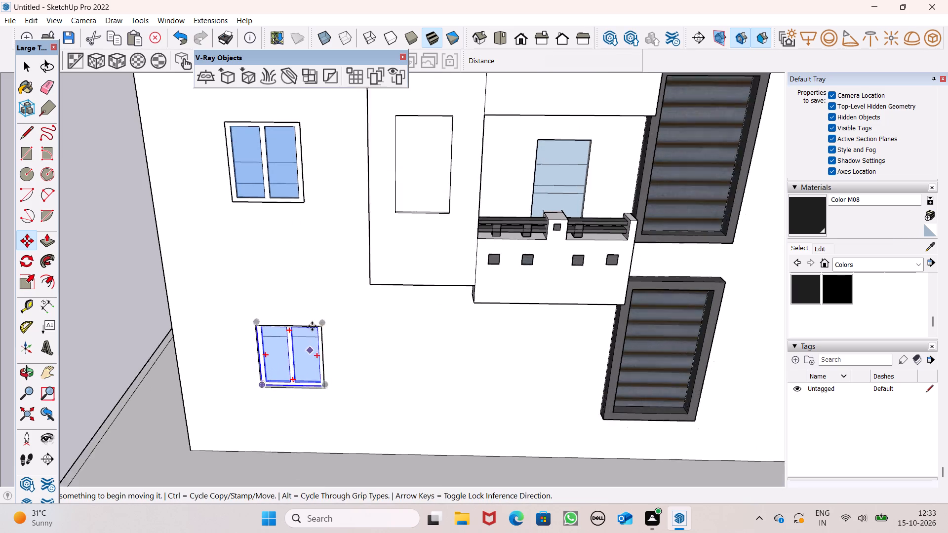
scroll(316, 355, up, 8)
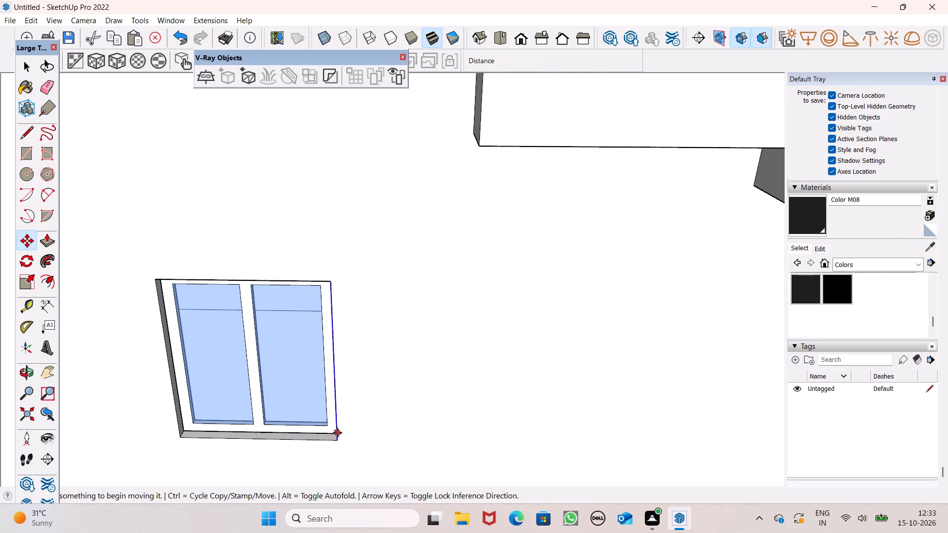
drag(337, 433, 336, 439)
key(space)
click(325, 429)
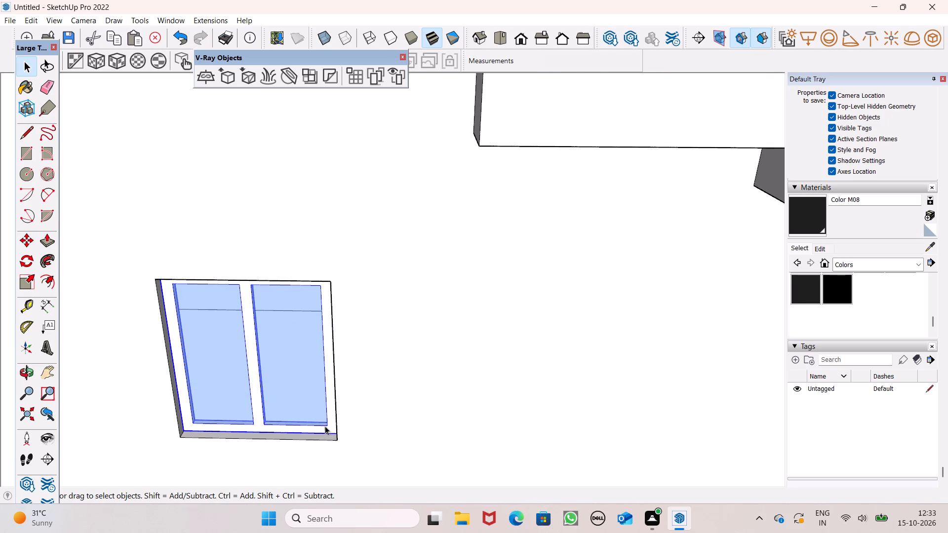
key(m)
key(Return)
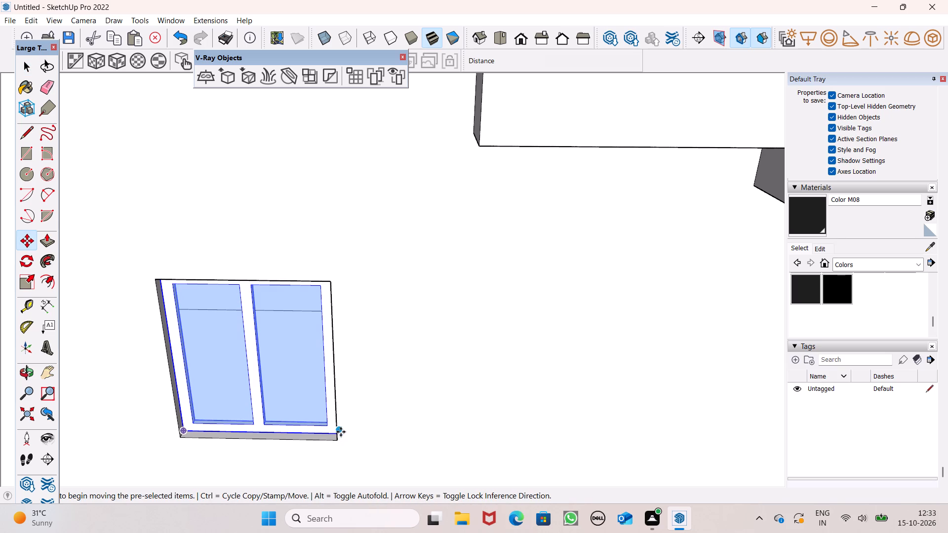
drag(337, 429, 339, 433)
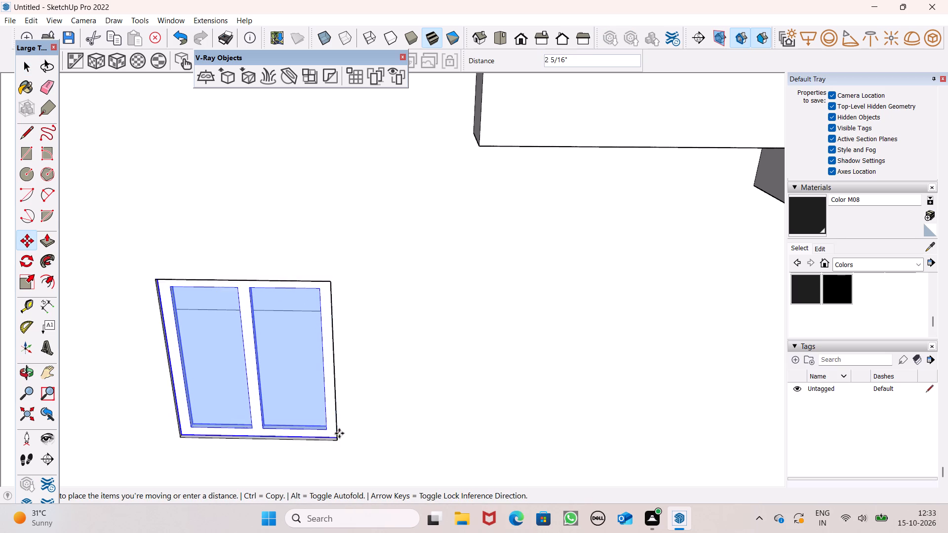
drag(339, 433, 339, 437)
scroll(329, 456, up, 5)
scroll(332, 454, down, 1)
scroll(332, 451, up, 1)
scroll(333, 441, down, 1)
scroll(358, 426, up, 1)
middle_drag(358, 426, 293, 406)
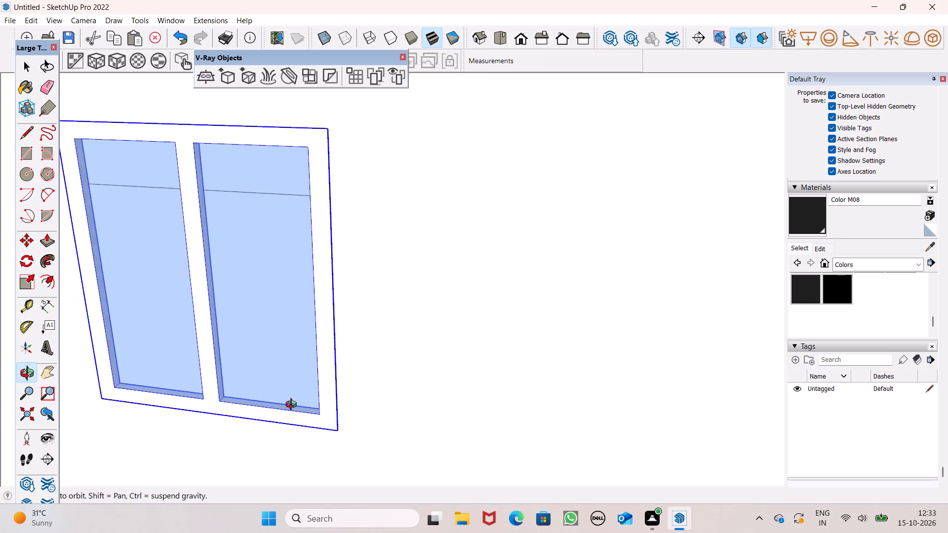
middle_drag(293, 406, 467, 411)
key(space)
key(space)
scroll(467, 358, down, 4)
scroll(395, 310, down, 12)
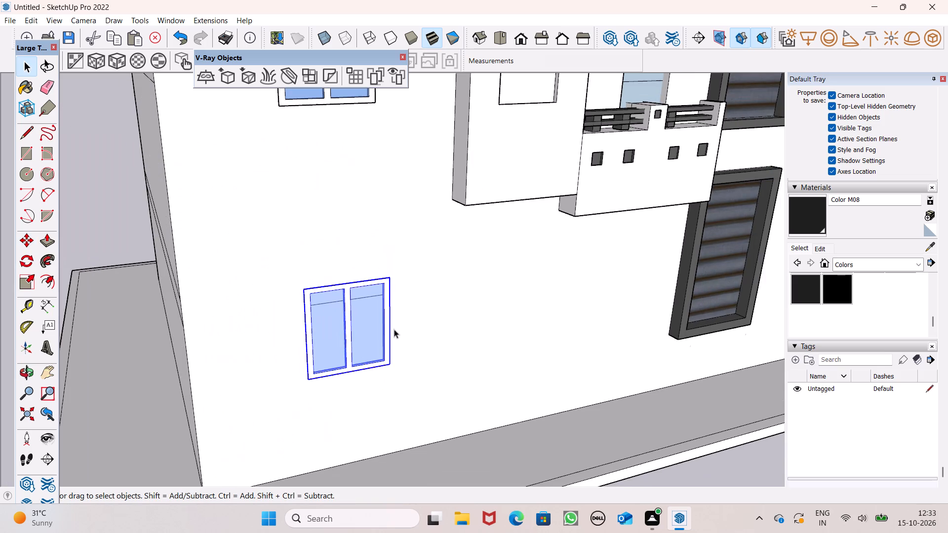
scroll(395, 329, down, 8)
drag(176, 266, 180, 266)
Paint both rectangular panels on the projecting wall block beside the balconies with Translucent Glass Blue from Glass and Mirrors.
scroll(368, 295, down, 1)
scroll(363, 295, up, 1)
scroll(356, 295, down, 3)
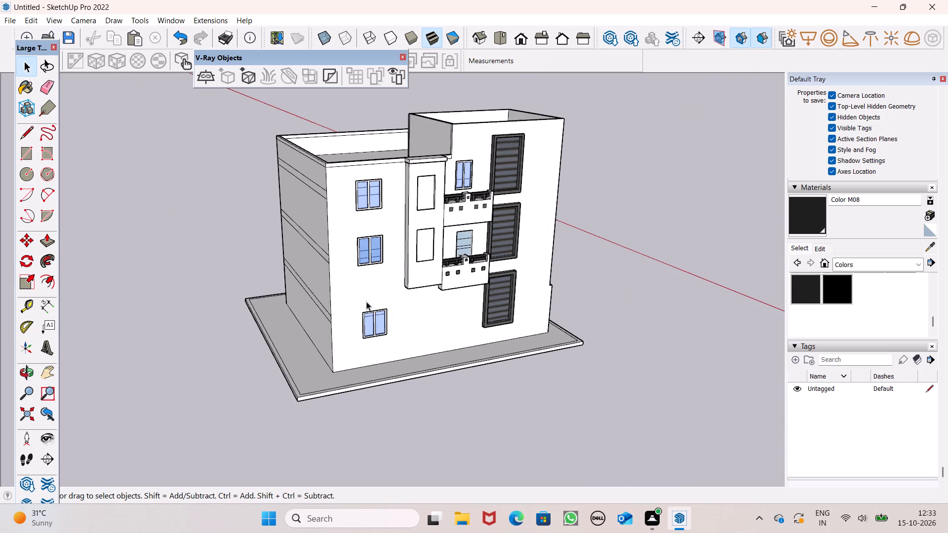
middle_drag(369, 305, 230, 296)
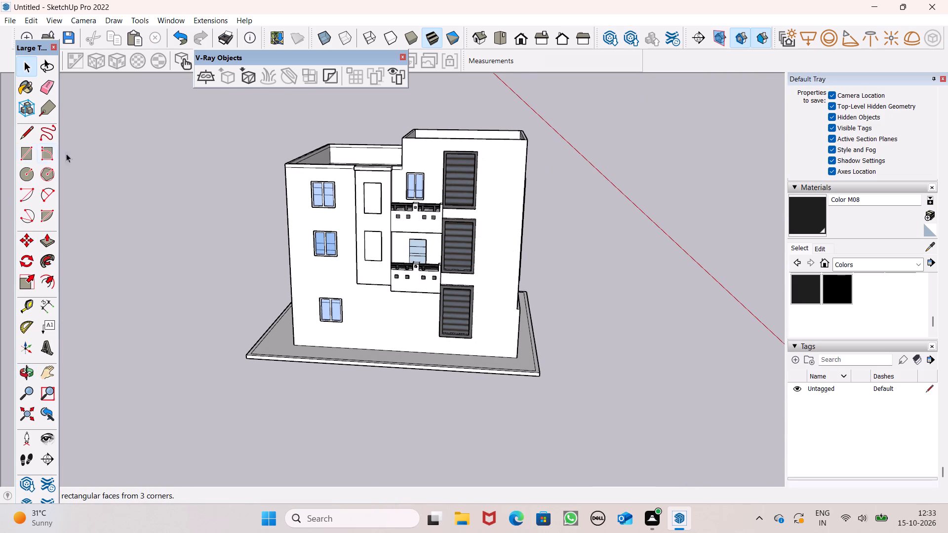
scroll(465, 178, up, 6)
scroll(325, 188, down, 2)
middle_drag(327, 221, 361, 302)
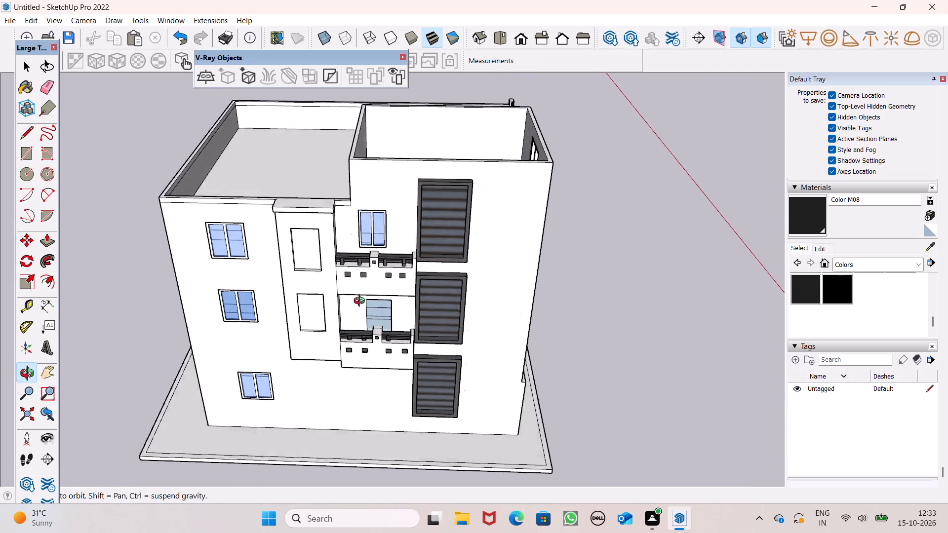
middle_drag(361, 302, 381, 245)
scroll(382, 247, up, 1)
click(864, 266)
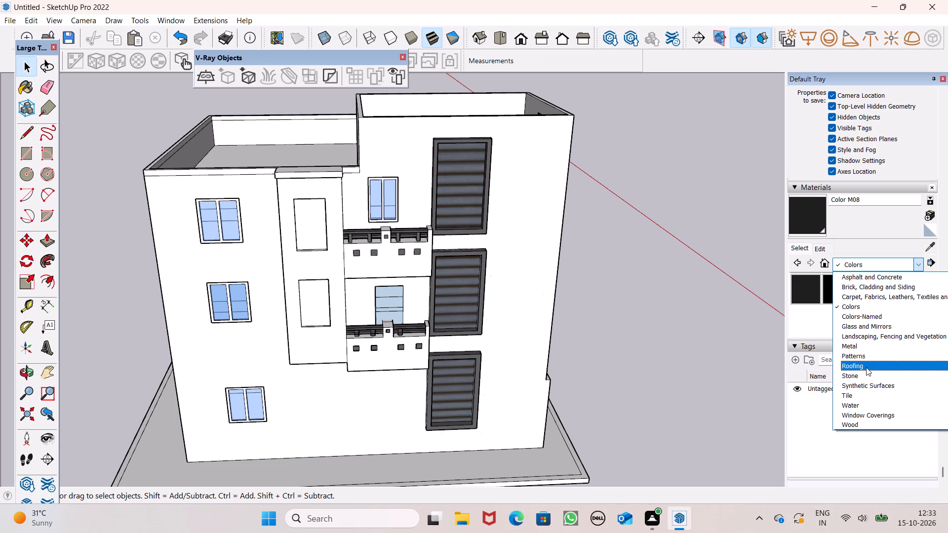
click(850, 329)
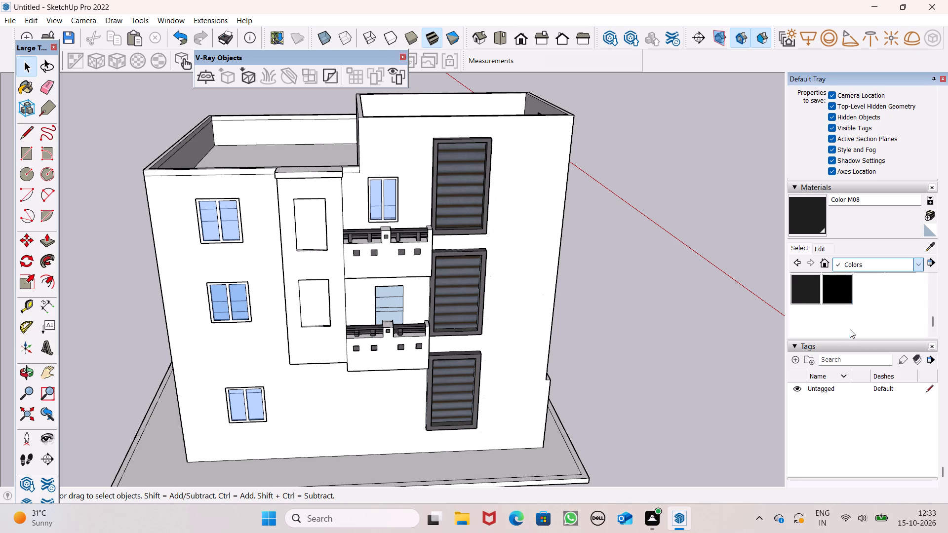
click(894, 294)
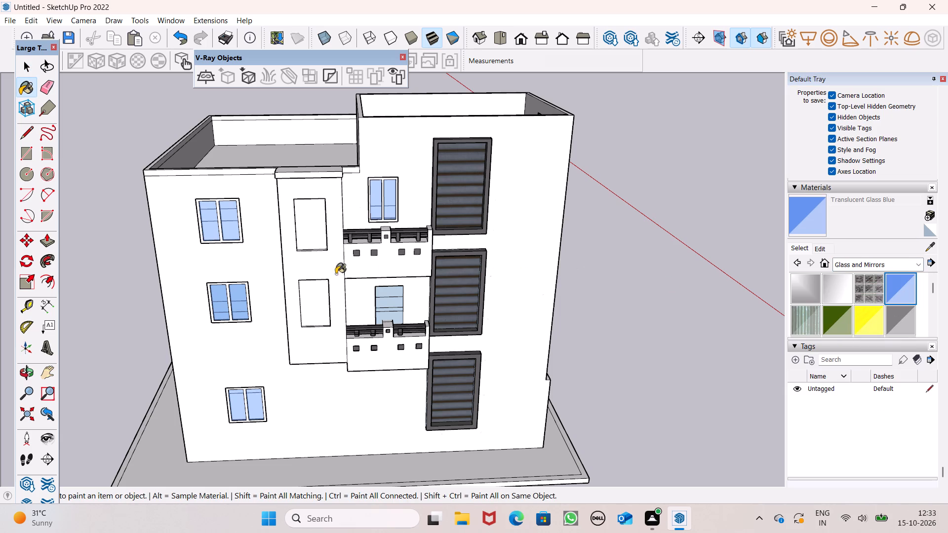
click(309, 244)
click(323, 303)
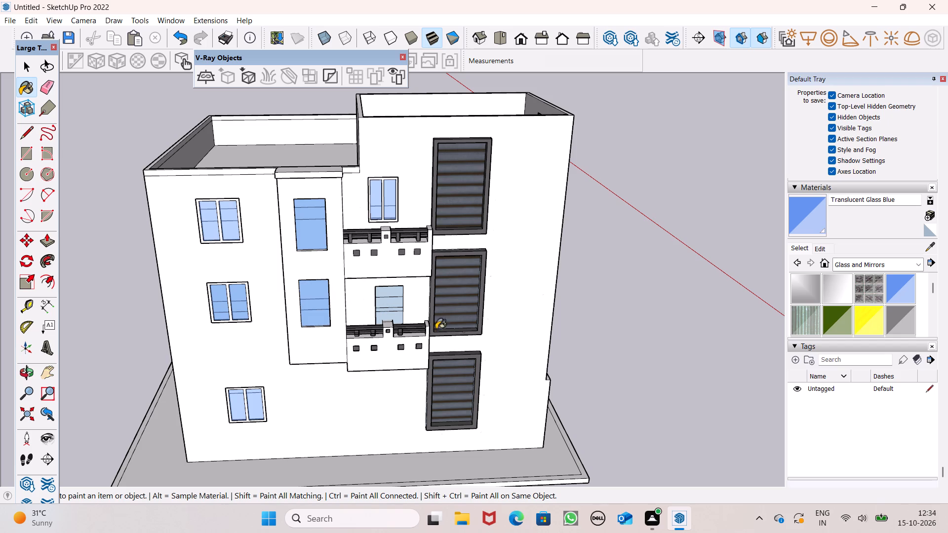
Paint both rectangular panels on the projecting wall block with Translucent Glass Tinted.
scroll(814, 317, down, 2)
click(866, 289)
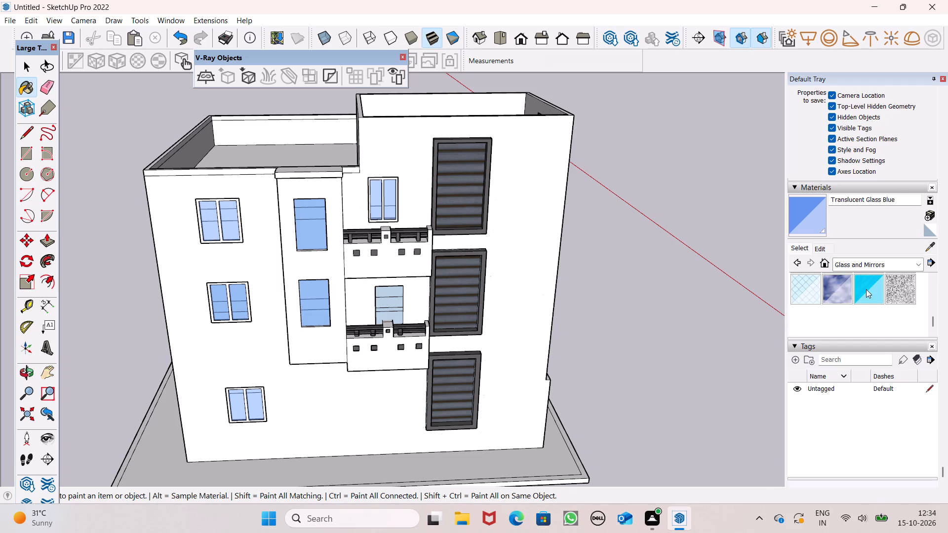
click(305, 233)
click(315, 302)
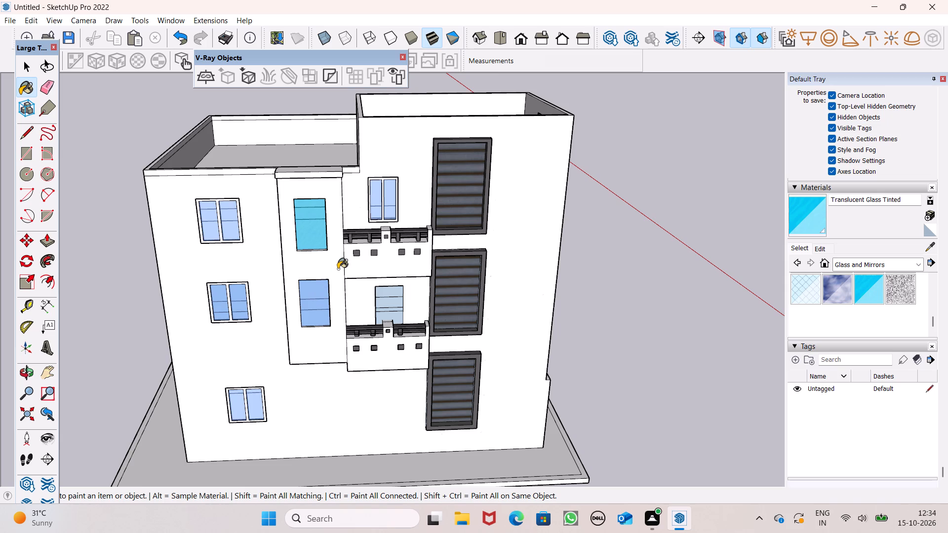
Draw a small circle near the top of the inner jamb of the upper opening in the opposite, blue-banded side wall.
scroll(508, 311, down, 1)
scroll(569, 335, down, 1)
middle_drag(573, 350, 551, 366)
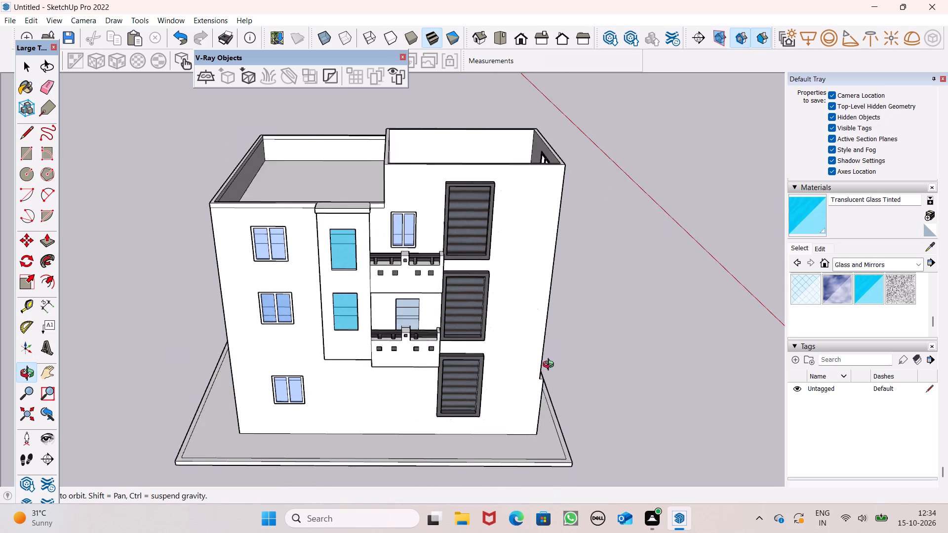
middle_drag(551, 366, 284, 312)
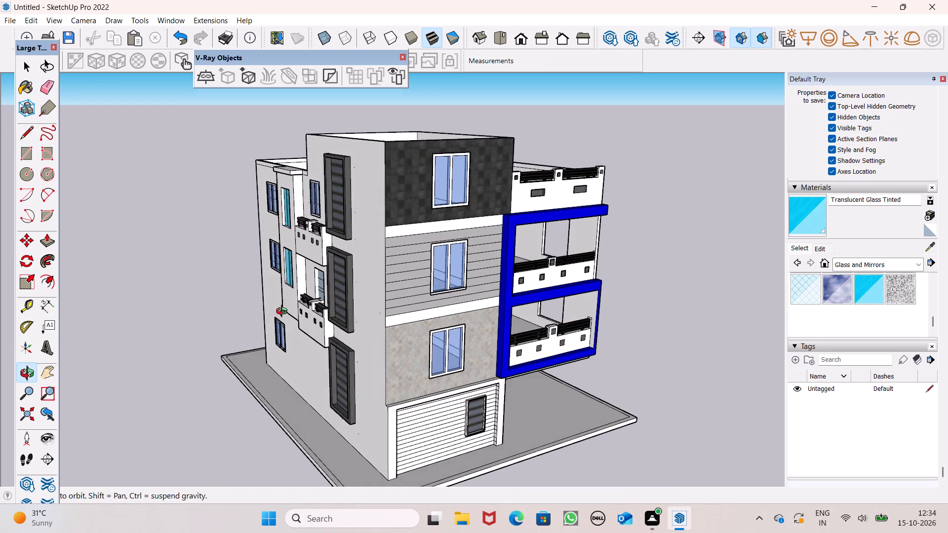
middle_drag(284, 312, 196, 333)
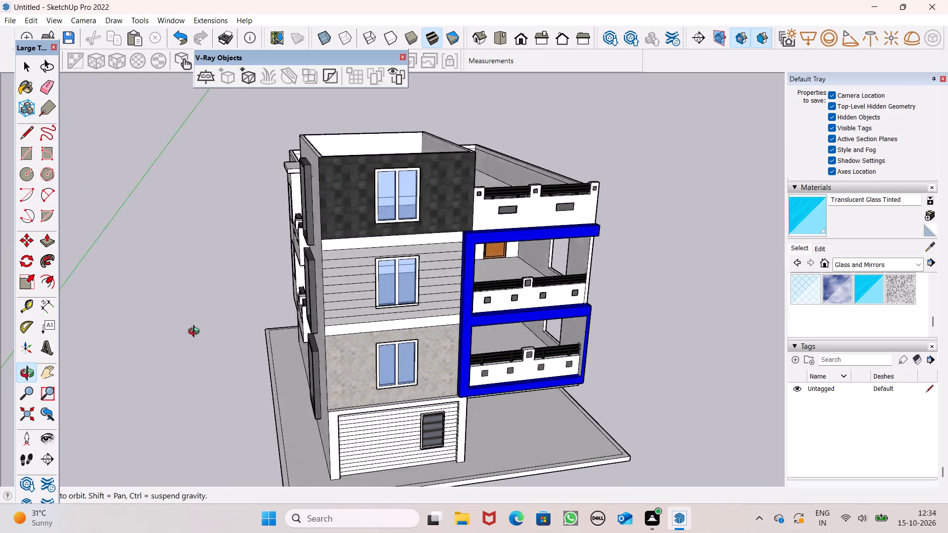
middle_drag(196, 333, 134, 335)
scroll(381, 322, down, 1)
middle_drag(483, 356, 207, 333)
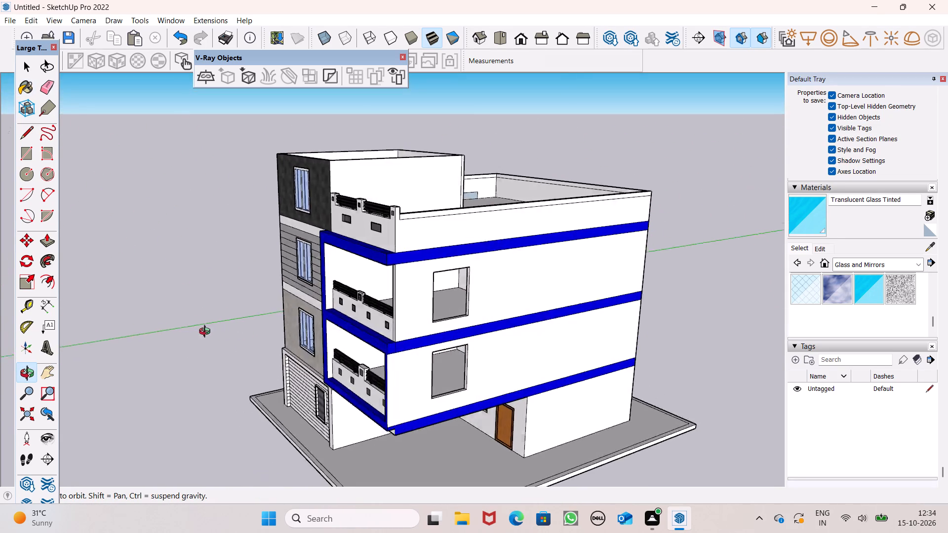
middle_drag(207, 333, 148, 336)
middle_drag(483, 330, 335, 335)
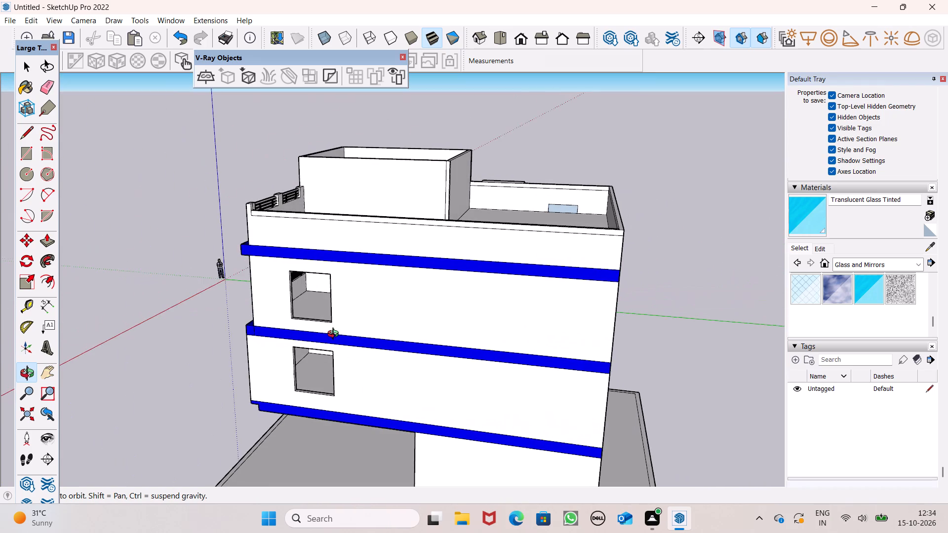
middle_drag(335, 335, 336, 328)
scroll(390, 322, up, 7)
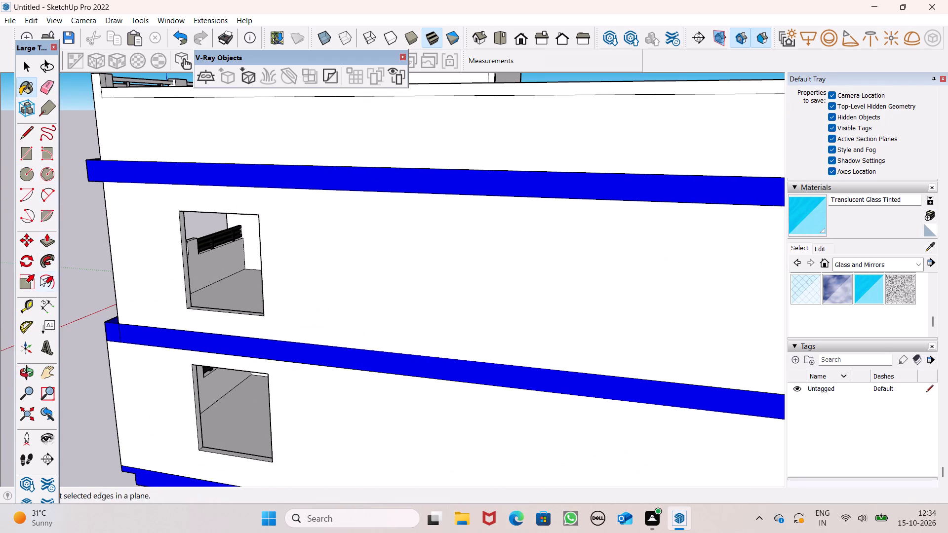
click(35, 173)
scroll(142, 209, up, 6)
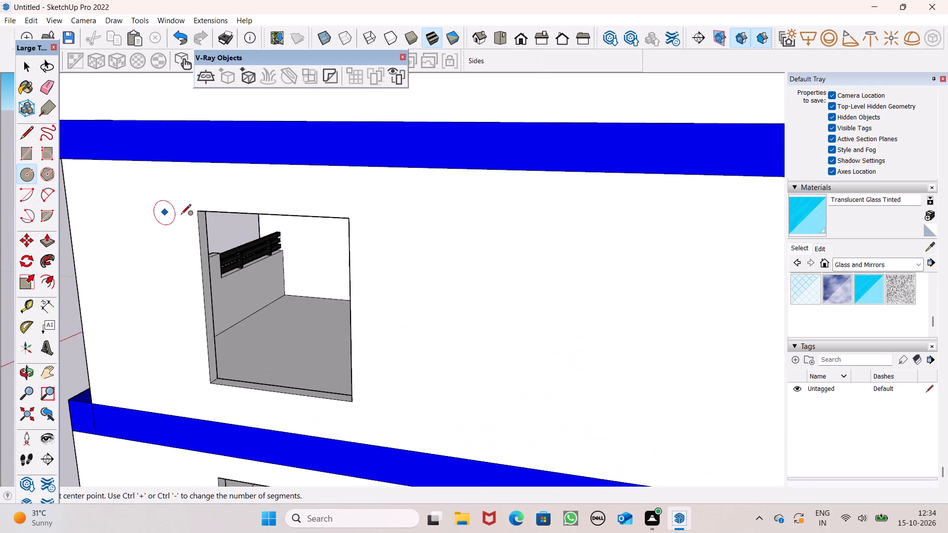
middle_drag(240, 244, 170, 225)
scroll(65, 188, up, 8)
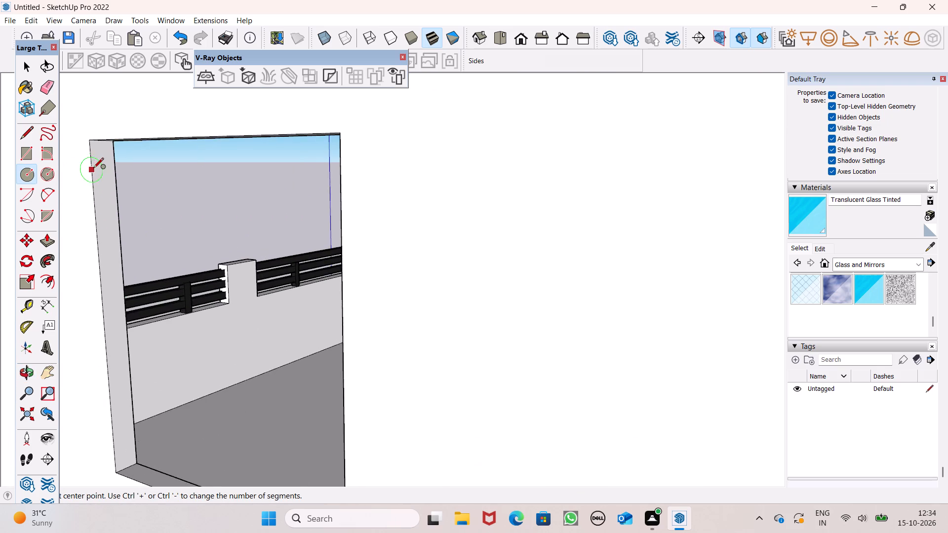
scroll(93, 169, up, 4)
click(106, 157)
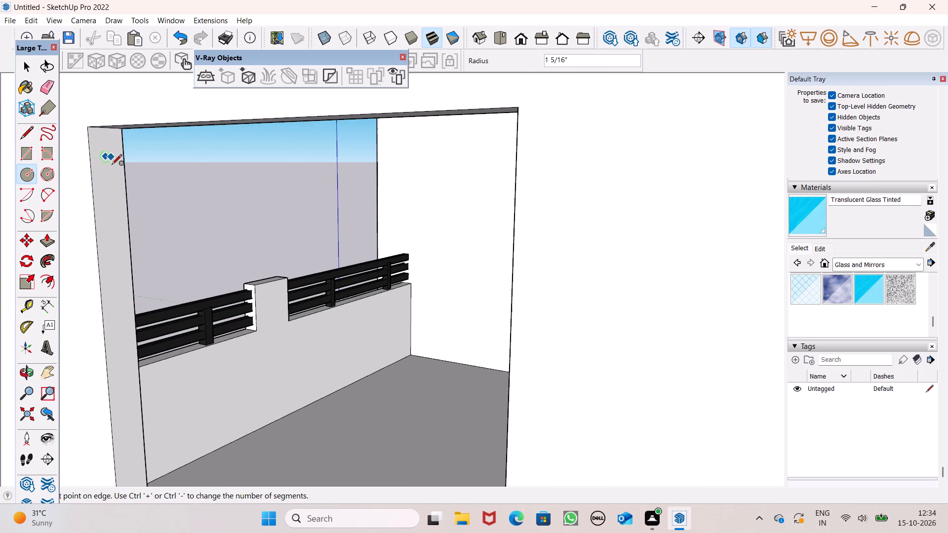
click(113, 165)
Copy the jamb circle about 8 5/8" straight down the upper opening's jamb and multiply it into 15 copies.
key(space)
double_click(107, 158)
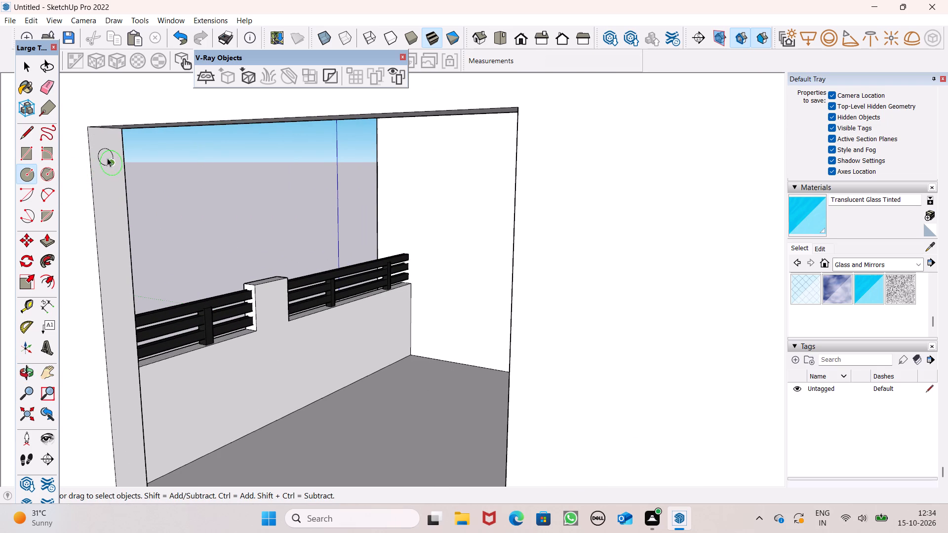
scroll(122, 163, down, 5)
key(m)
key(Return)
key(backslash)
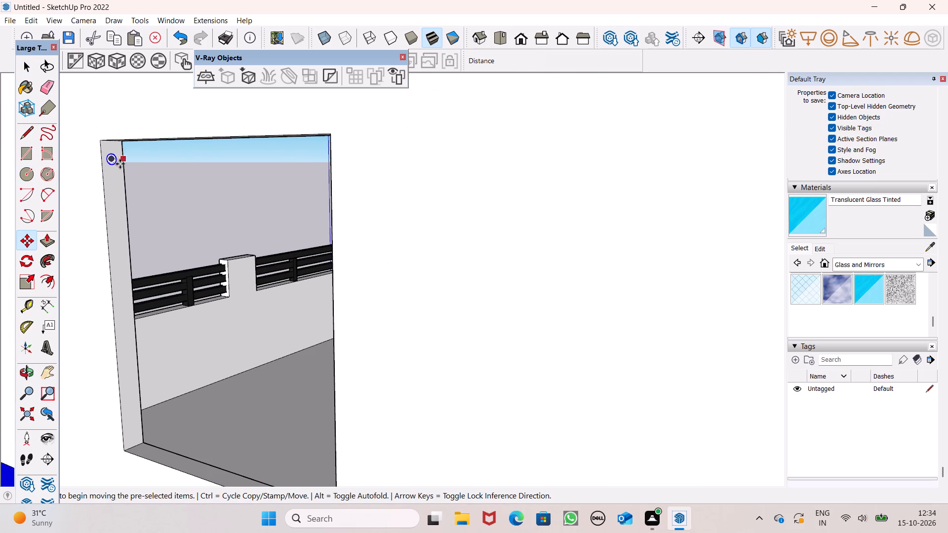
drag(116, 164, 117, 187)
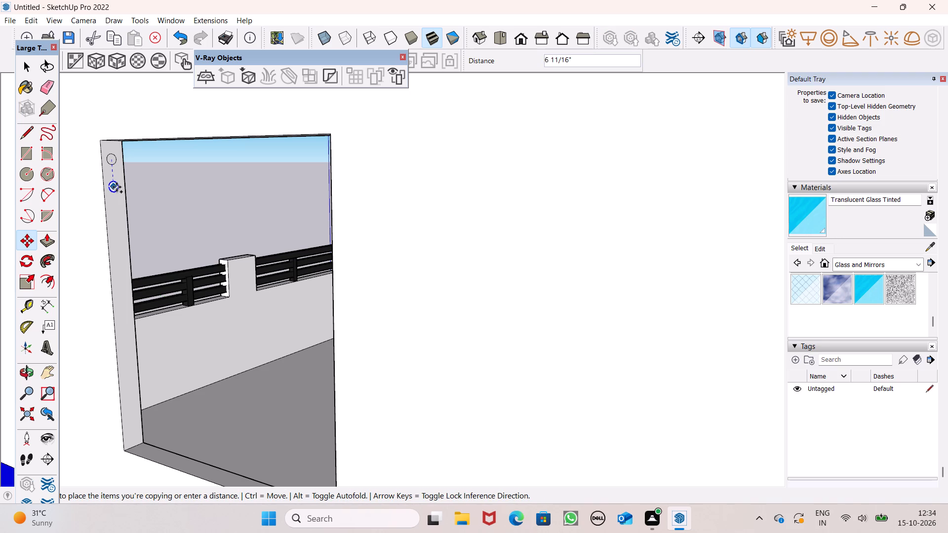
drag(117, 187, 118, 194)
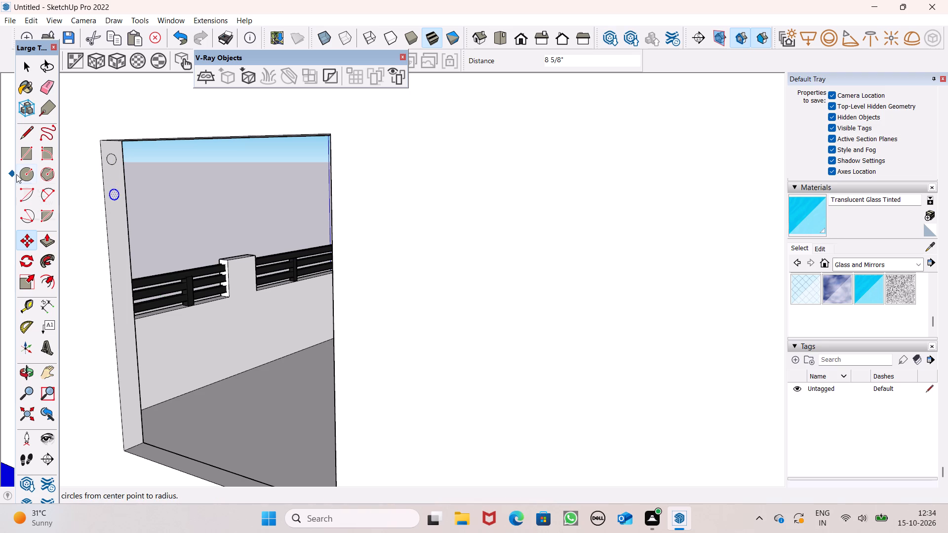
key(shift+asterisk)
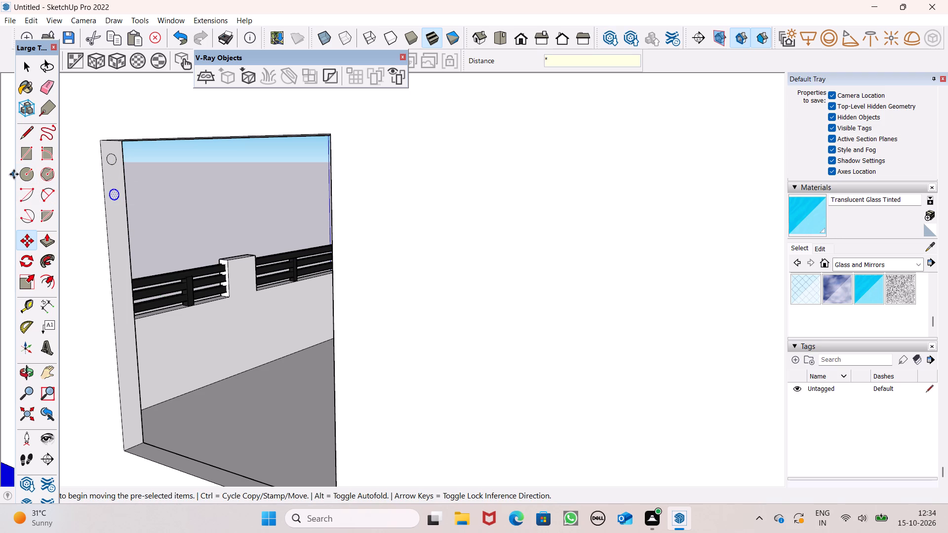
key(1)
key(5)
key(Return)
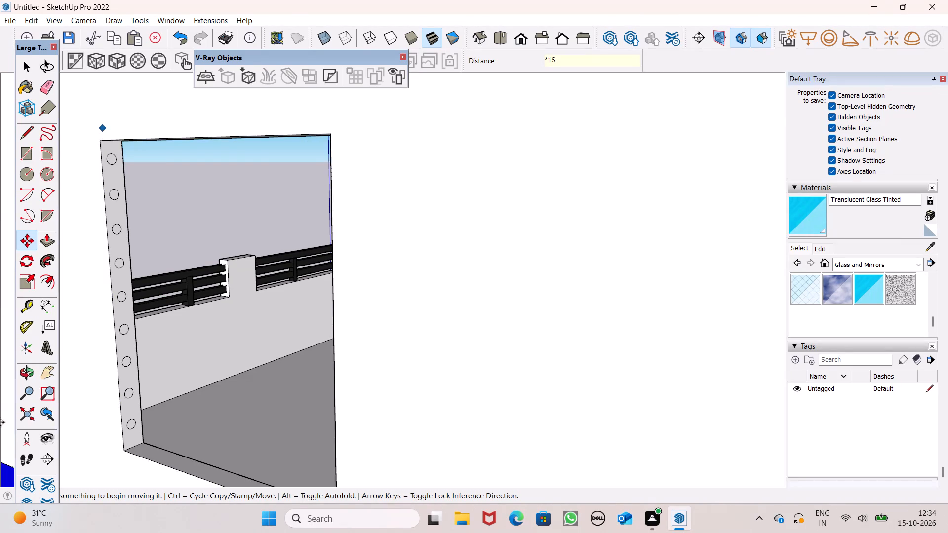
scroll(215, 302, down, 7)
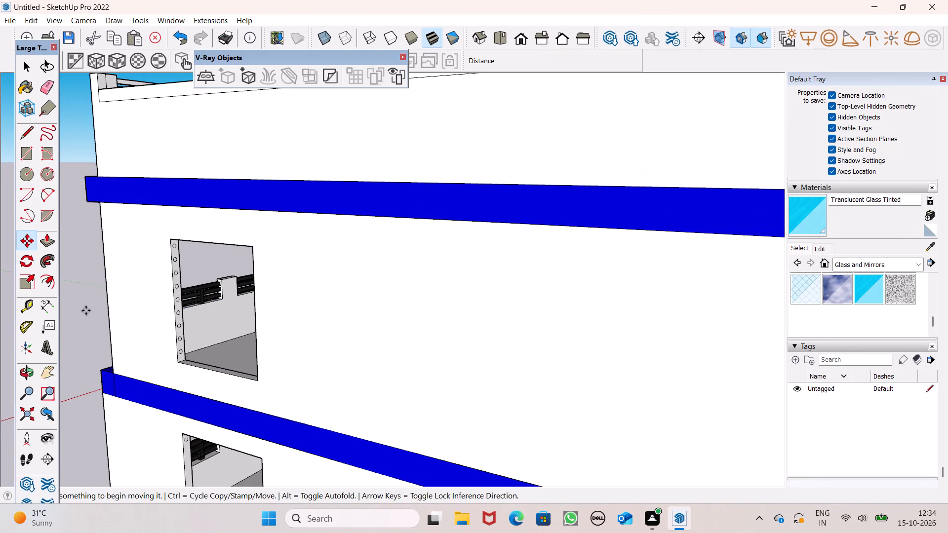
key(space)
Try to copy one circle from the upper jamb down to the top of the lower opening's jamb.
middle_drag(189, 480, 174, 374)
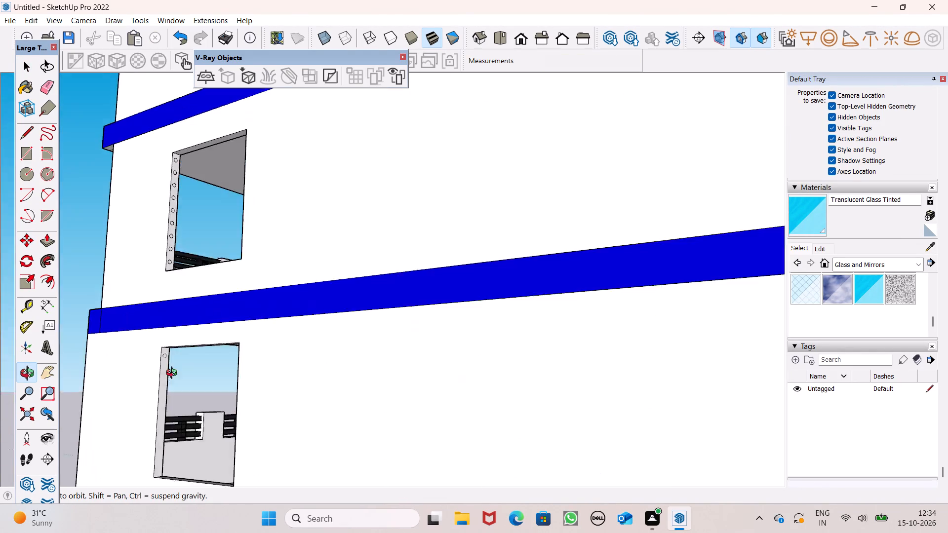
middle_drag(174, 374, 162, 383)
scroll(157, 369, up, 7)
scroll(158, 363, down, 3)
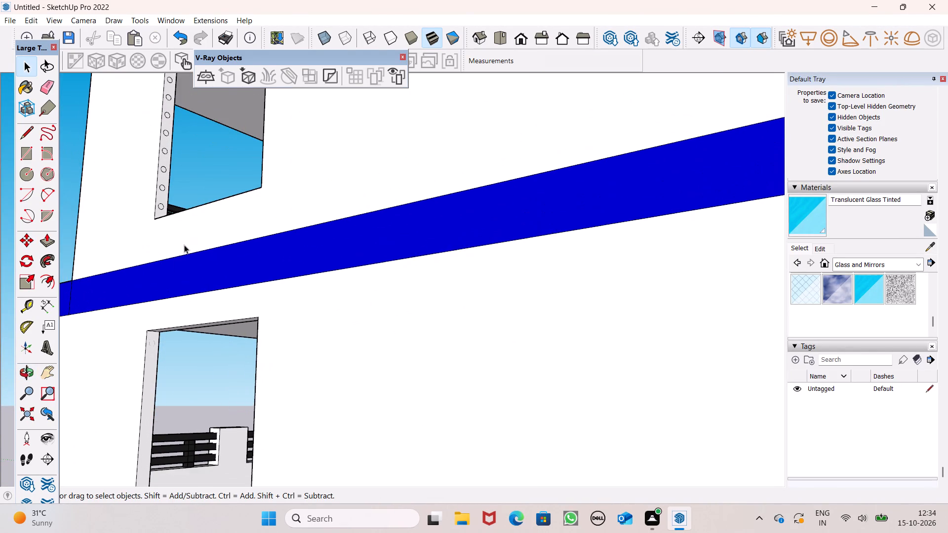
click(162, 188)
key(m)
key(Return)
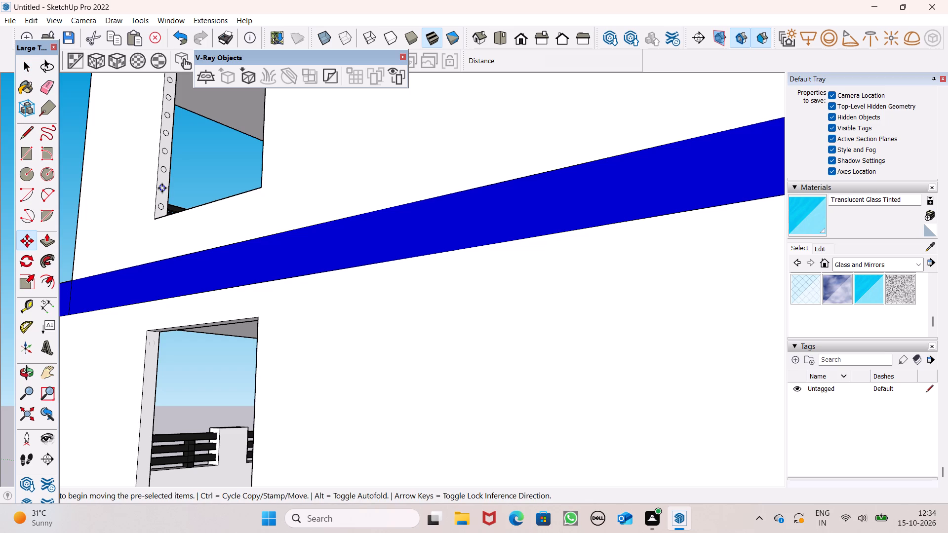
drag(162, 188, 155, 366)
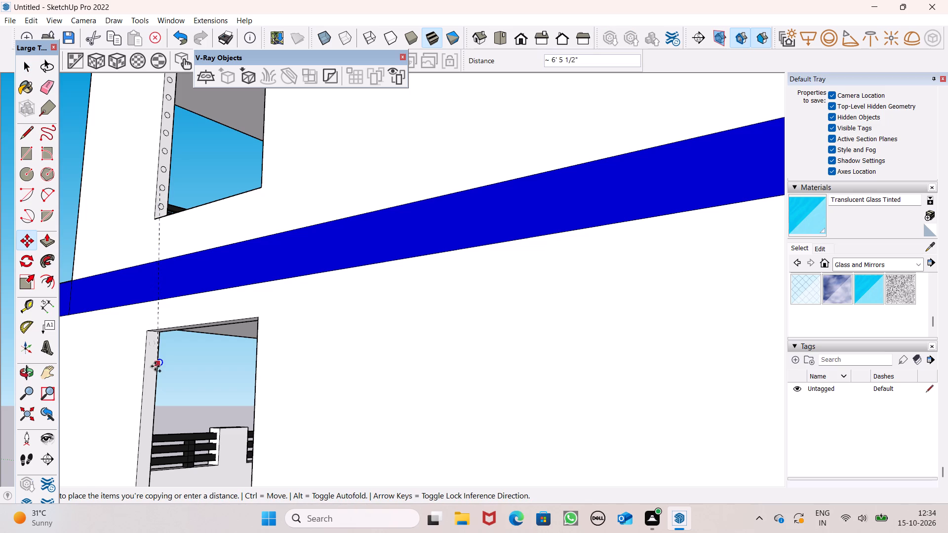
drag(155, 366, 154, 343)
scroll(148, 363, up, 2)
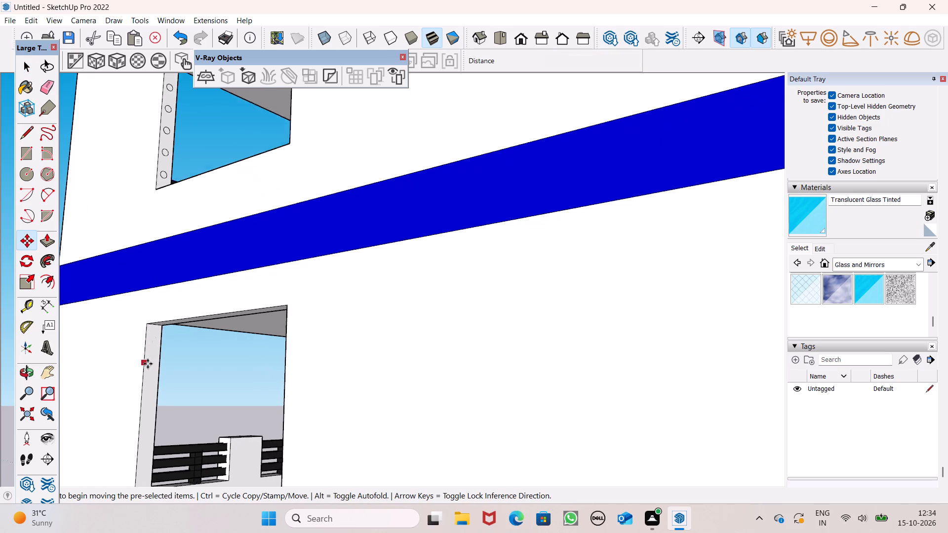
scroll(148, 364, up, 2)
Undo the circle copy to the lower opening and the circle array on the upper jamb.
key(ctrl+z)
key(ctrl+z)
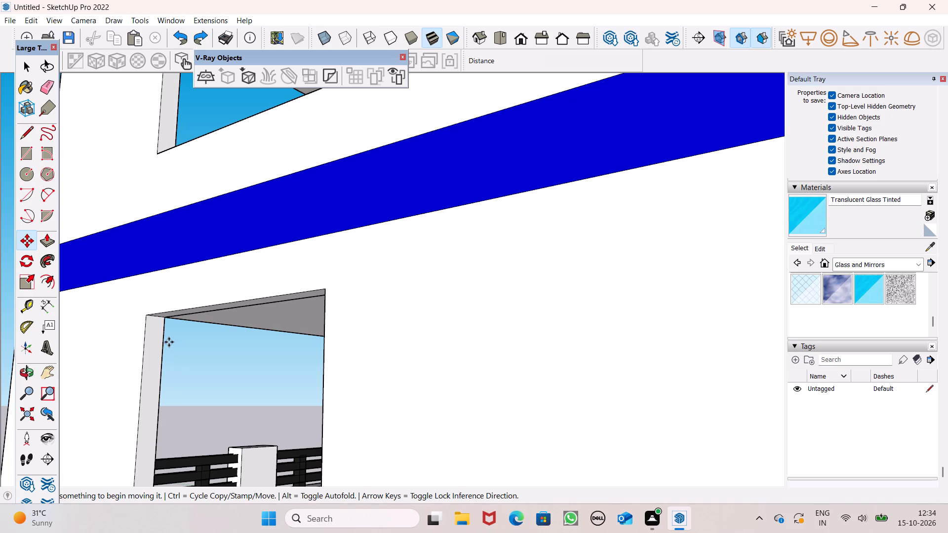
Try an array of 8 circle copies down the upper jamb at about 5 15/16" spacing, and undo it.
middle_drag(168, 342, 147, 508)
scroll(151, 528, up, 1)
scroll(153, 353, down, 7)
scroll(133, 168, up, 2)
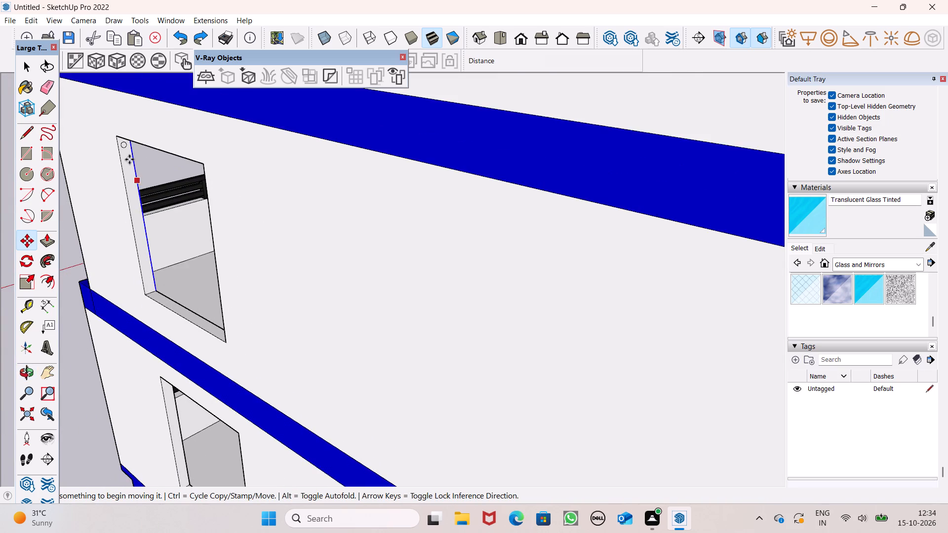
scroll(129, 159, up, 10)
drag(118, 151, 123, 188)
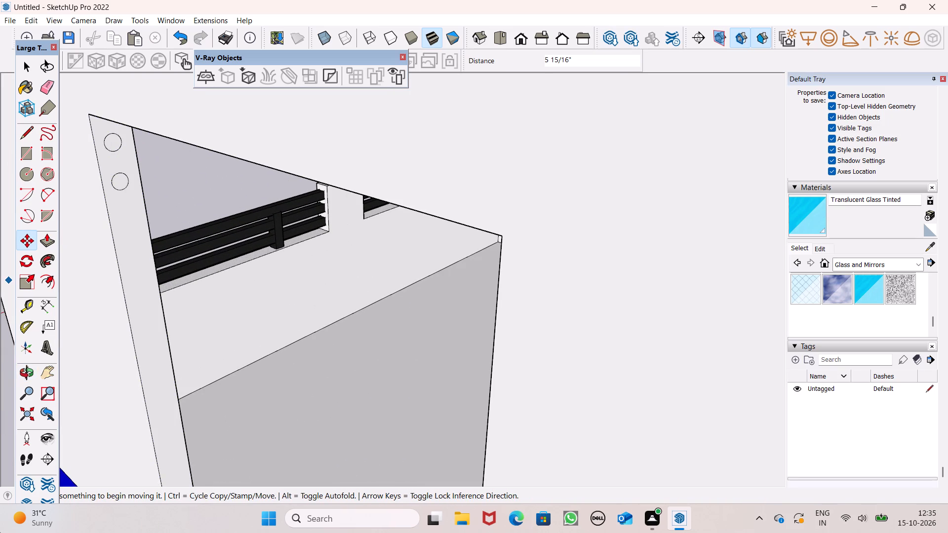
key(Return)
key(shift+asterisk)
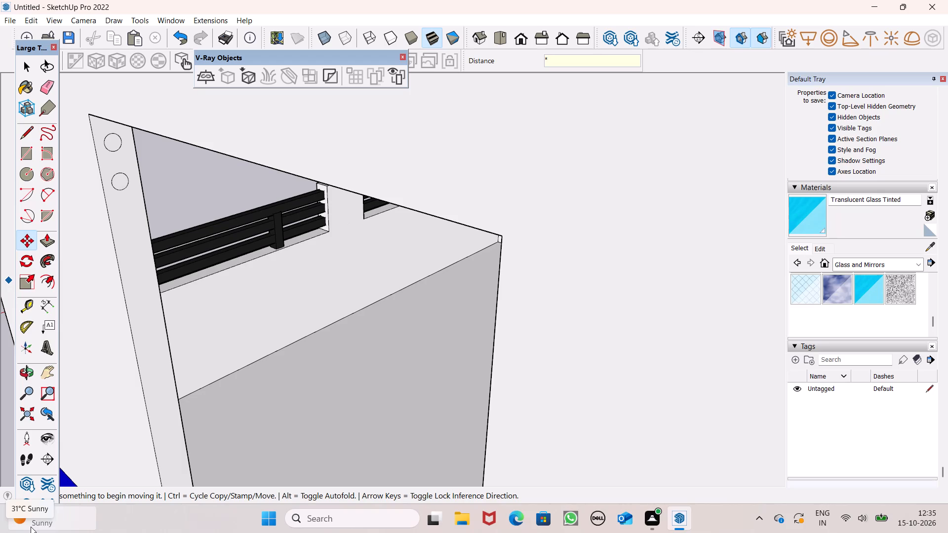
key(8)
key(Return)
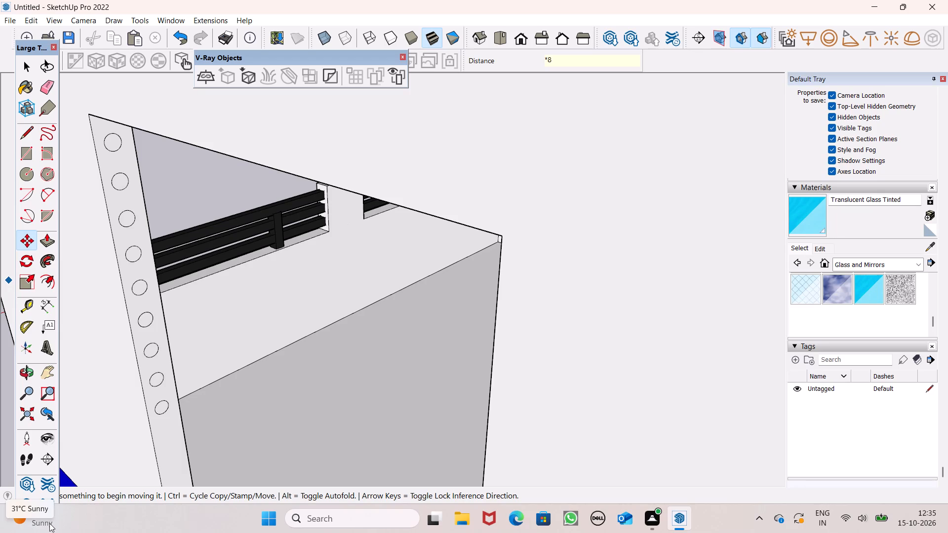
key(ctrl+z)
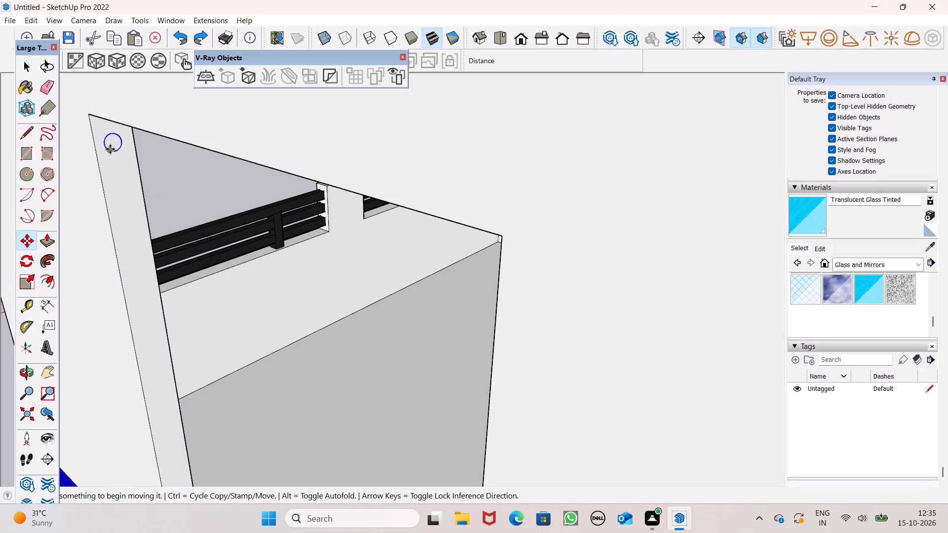
Copy the circle about 7 9/16" down the upper opening's jamb and multiply it into 12 copies.
drag(110, 149, 126, 199)
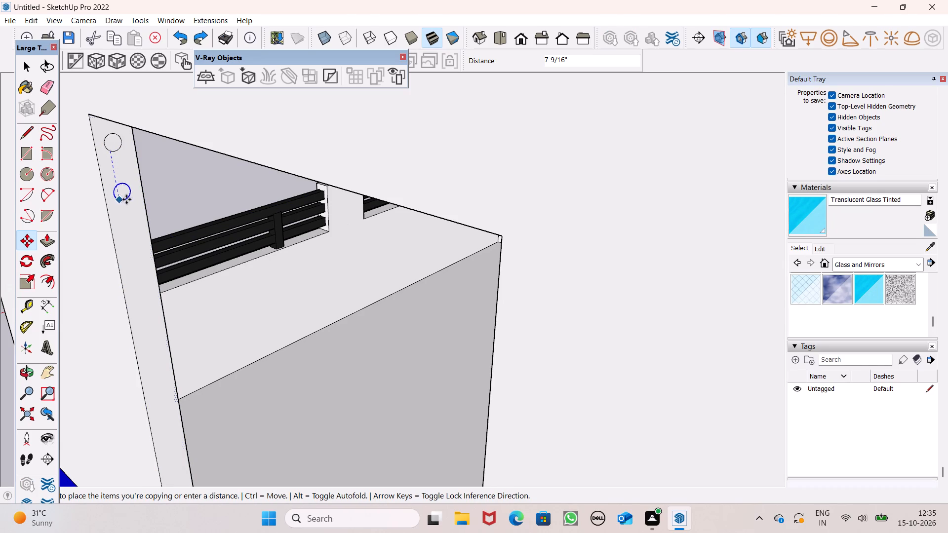
drag(126, 199, 125, 199)
key(shift+asterisk)
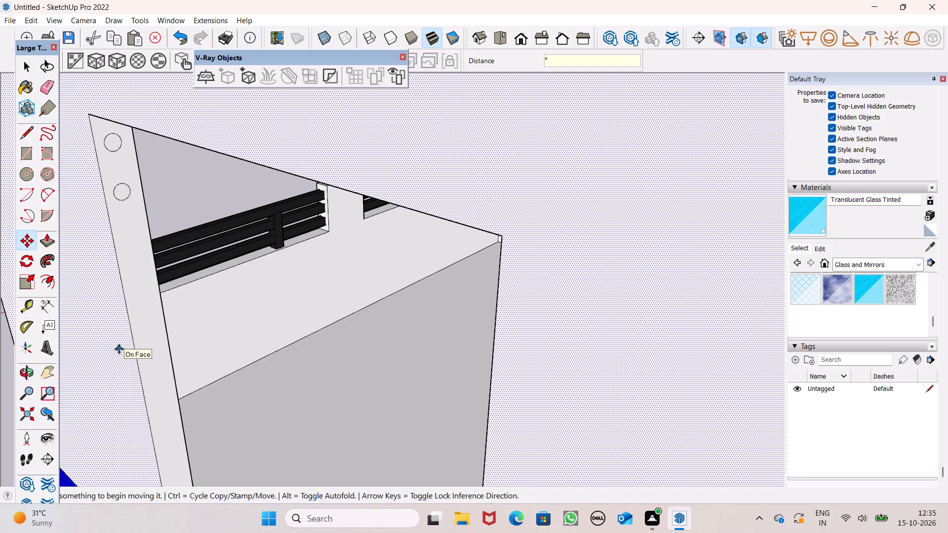
key(1)
key(2)
key(Return)
scroll(240, 211, down, 3)
scroll(231, 282, up, 1)
scroll(231, 286, down, 1)
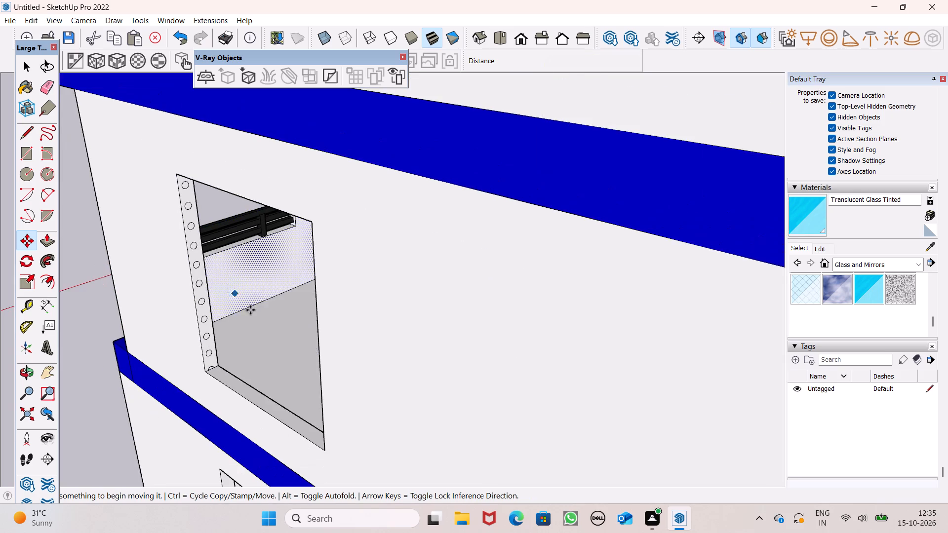
scroll(255, 398, up, 1)
key(space)
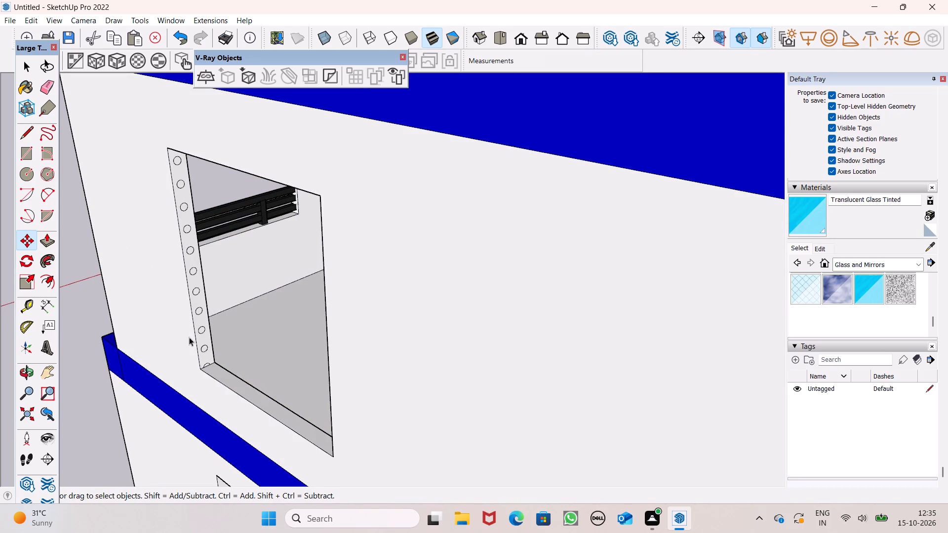
Erase the partial circle cut off at the bottom of the upper opening's jamb.
scroll(194, 338, up, 5)
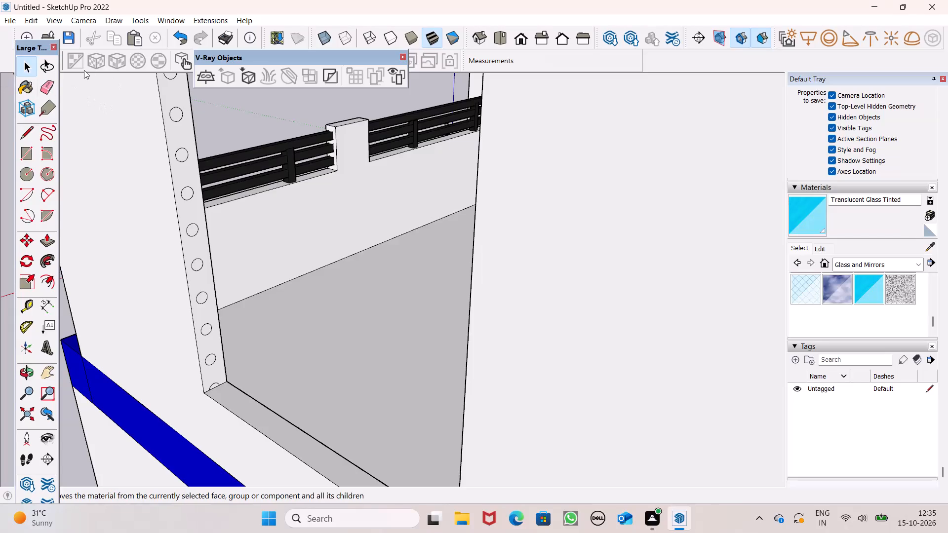
click(55, 82)
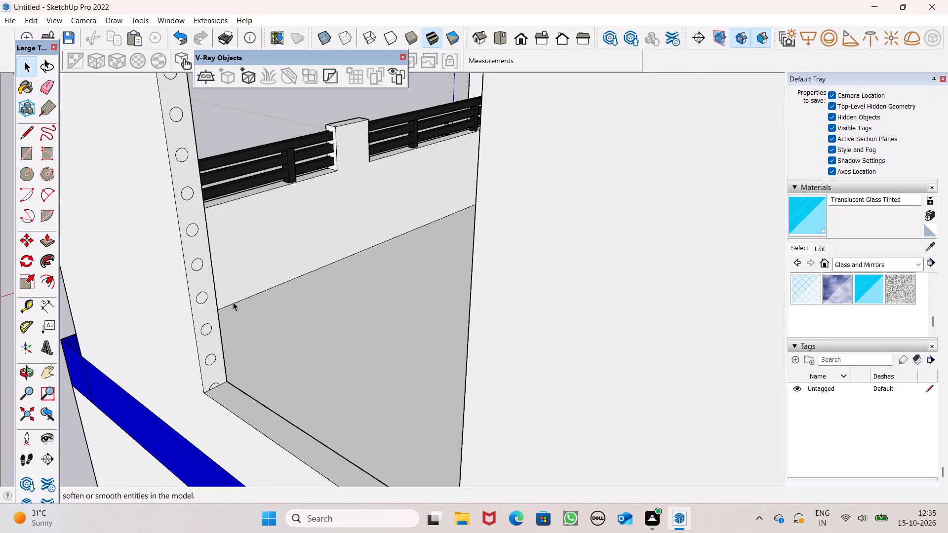
click(43, 92)
scroll(240, 375, up, 2)
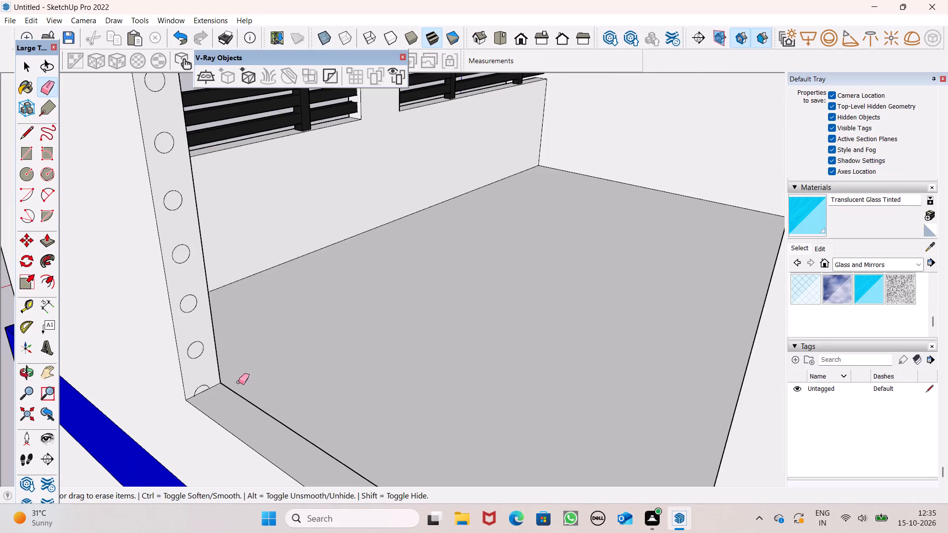
scroll(238, 382, up, 1)
drag(207, 372, 199, 387)
scroll(229, 315, down, 7)
key(space)
Draw a small circle near the top of the inner jamb of the next opening below, under the blue band.
scroll(233, 305, down, 2)
scroll(233, 305, up, 1)
scroll(233, 305, down, 1)
middle_drag(282, 447, 249, 400)
scroll(225, 302, down, 4)
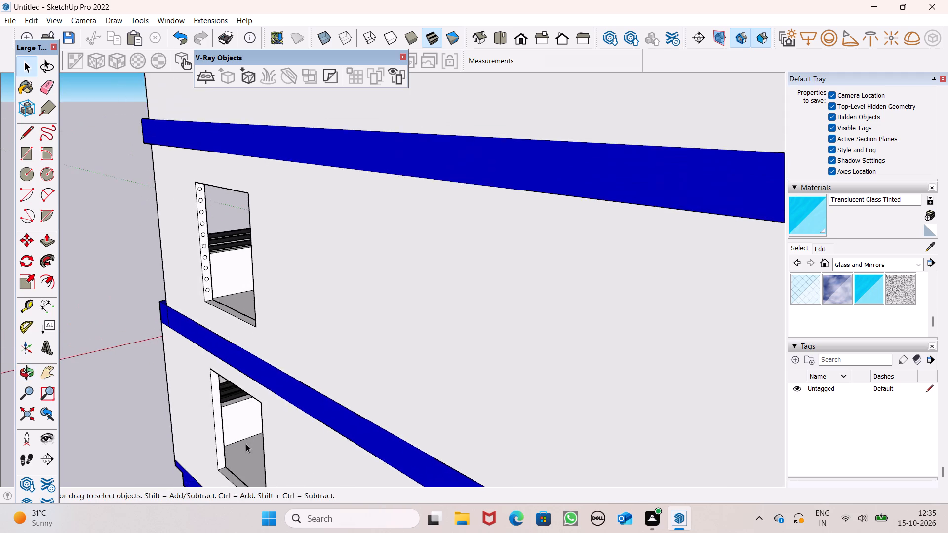
middle_drag(246, 444, 194, 378)
scroll(191, 374, up, 2)
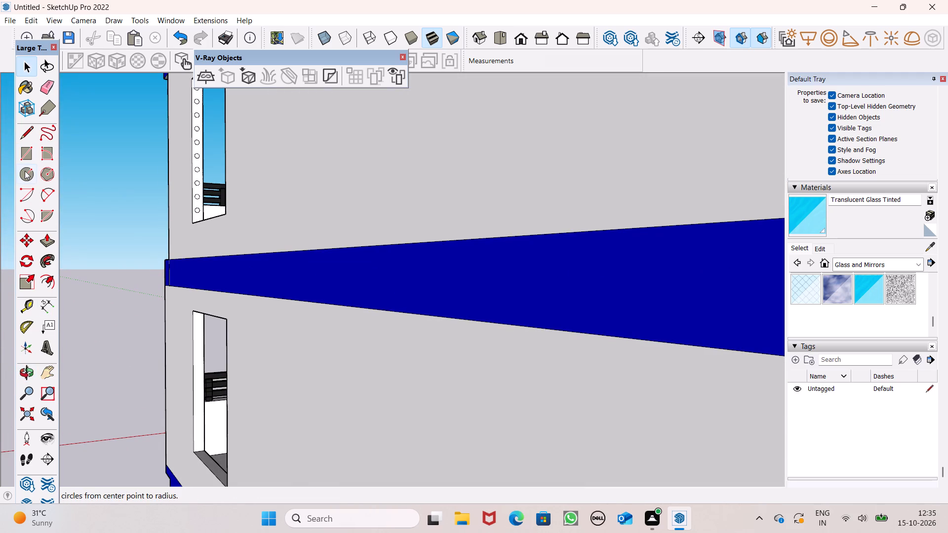
click(25, 171)
scroll(151, 284, up, 3)
scroll(219, 307, down, 1)
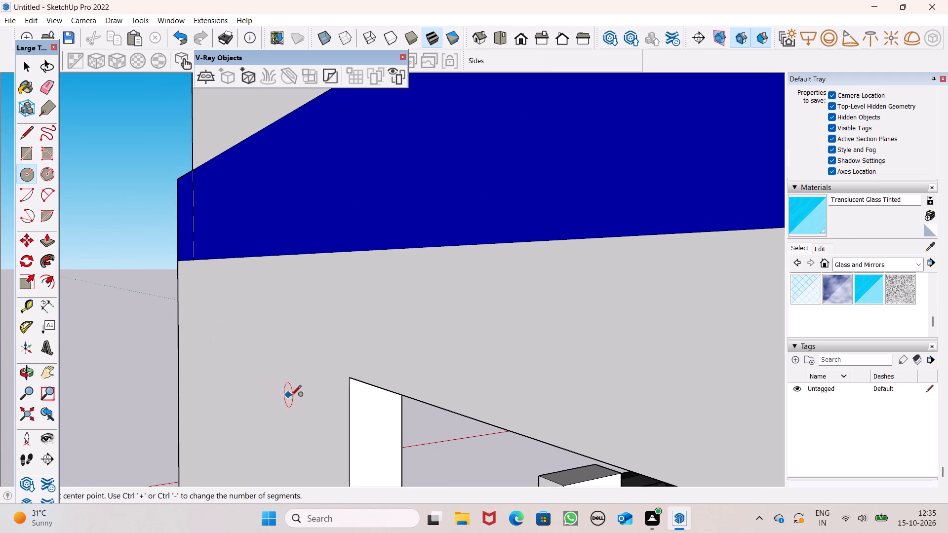
scroll(291, 343, down, 3)
middle_drag(350, 410, 353, 350)
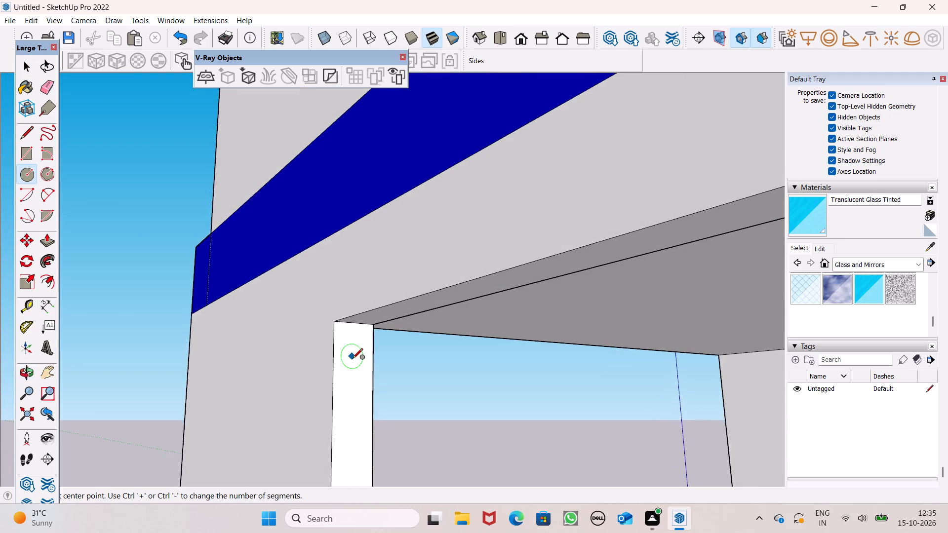
scroll(353, 359, up, 2)
click(350, 340)
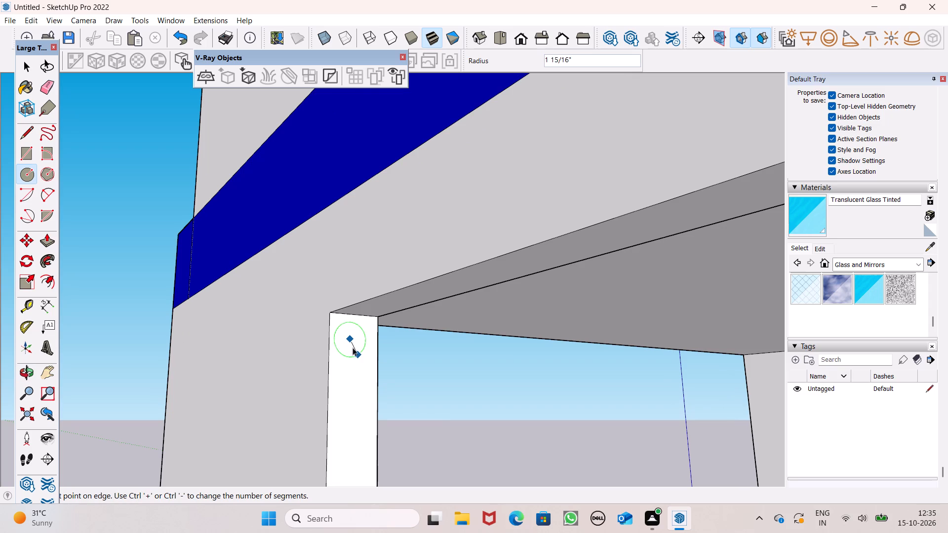
key(space)
click(30, 178)
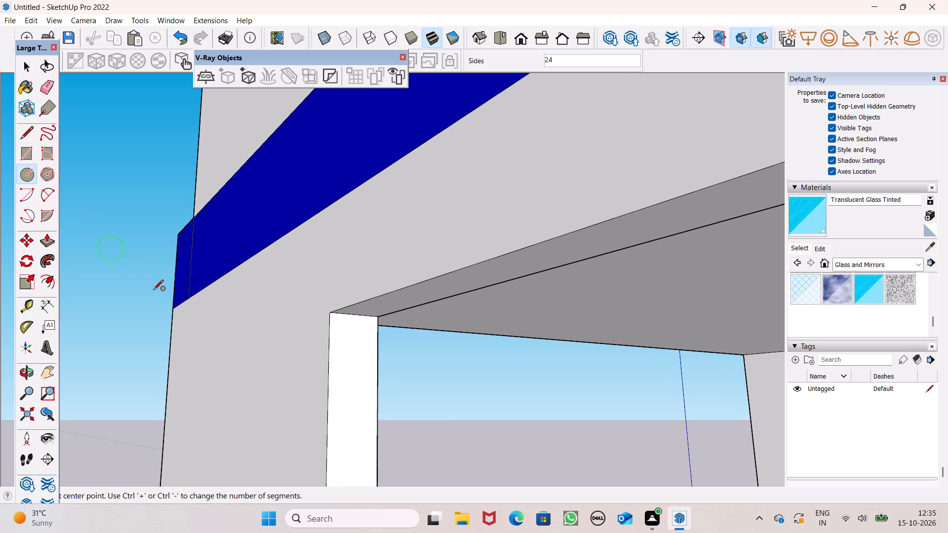
click(353, 383)
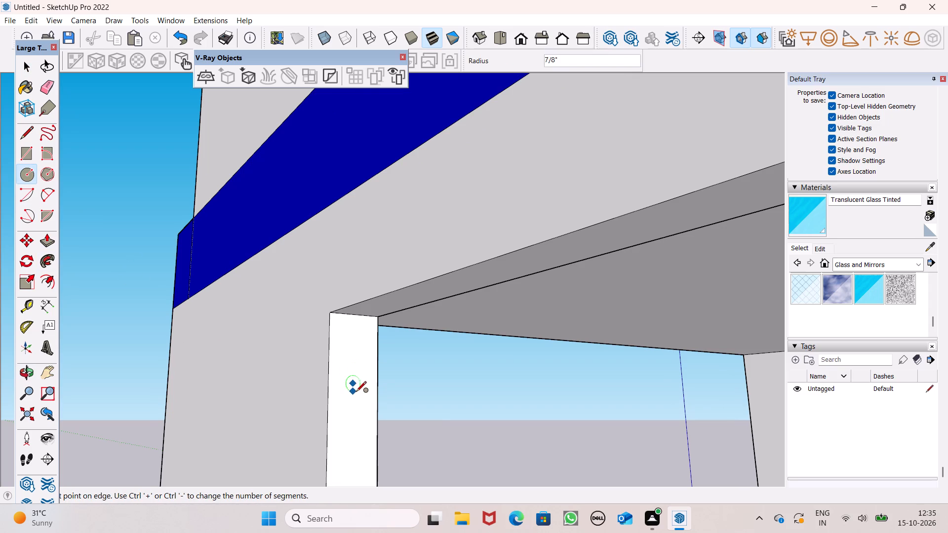
click(358, 395)
key(space)
scroll(189, 307, down, 5)
key(space)
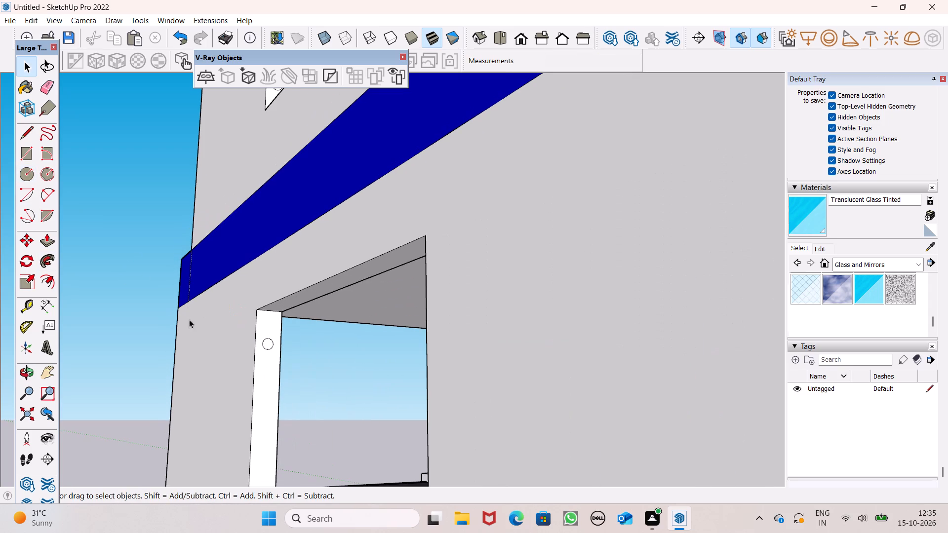
Copy the circle a short distance down the lower opening's inner jamb and multiply it into 12 copies.
double_click(266, 343)
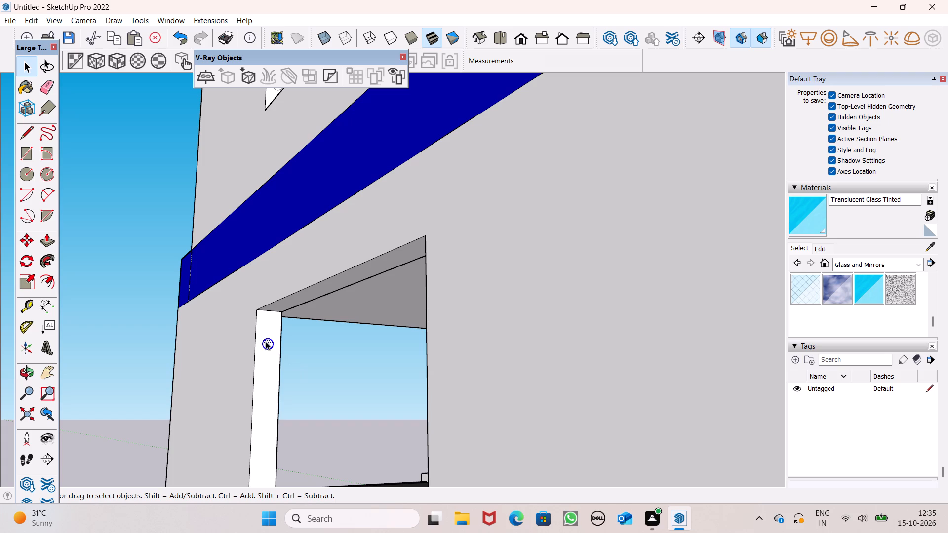
key(n)
key(BackSpace)
key(m)
key(Return)
scroll(276, 293, down, 5)
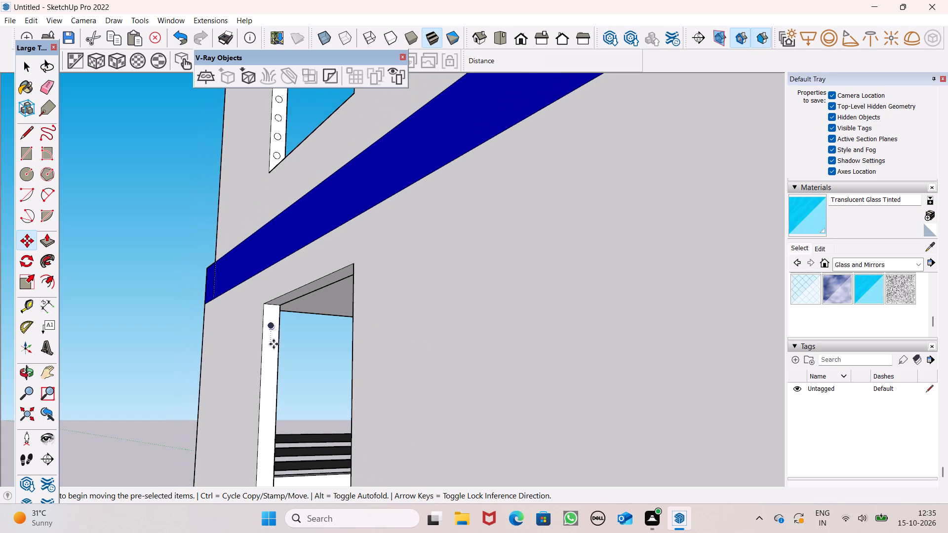
drag(271, 331, 269, 350)
key(shift+asterisk)
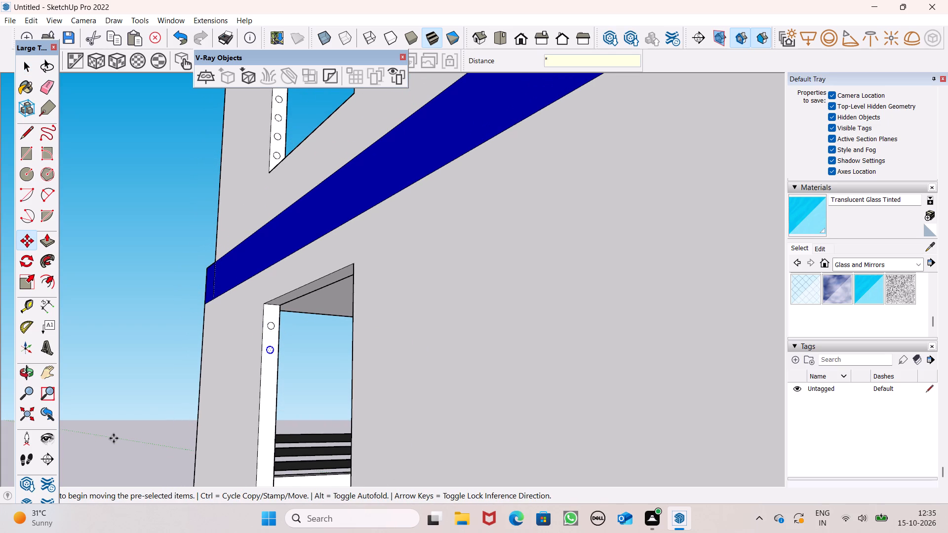
text(12)
key(Return)
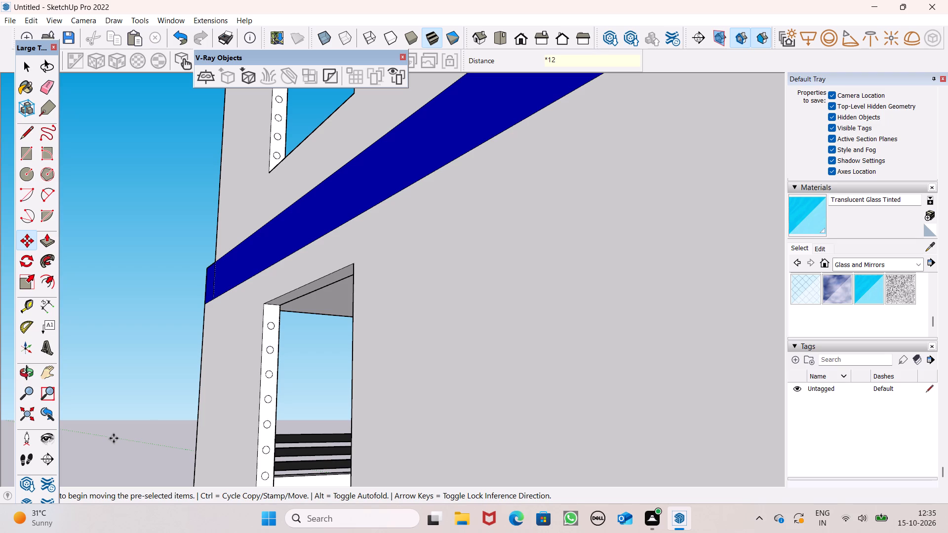
key(space)
key(space)
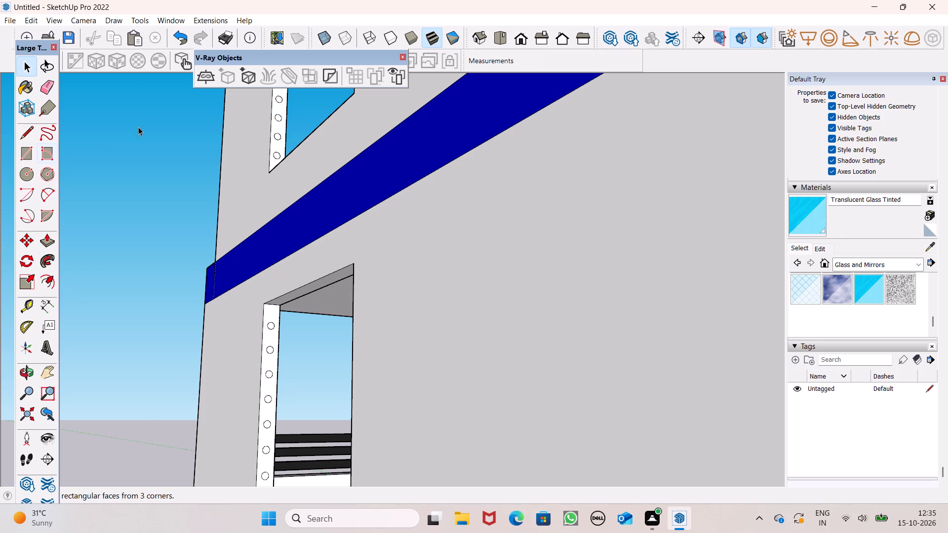
Extrude the top circle of the lower opening's jamb about 5' 10 1/16" across the opening as a round bar.
scroll(138, 129, down, 4)
middle_drag(161, 223, 194, 256)
scroll(191, 235, down, 1)
scroll(191, 233, up, 1)
scroll(196, 259, down, 1)
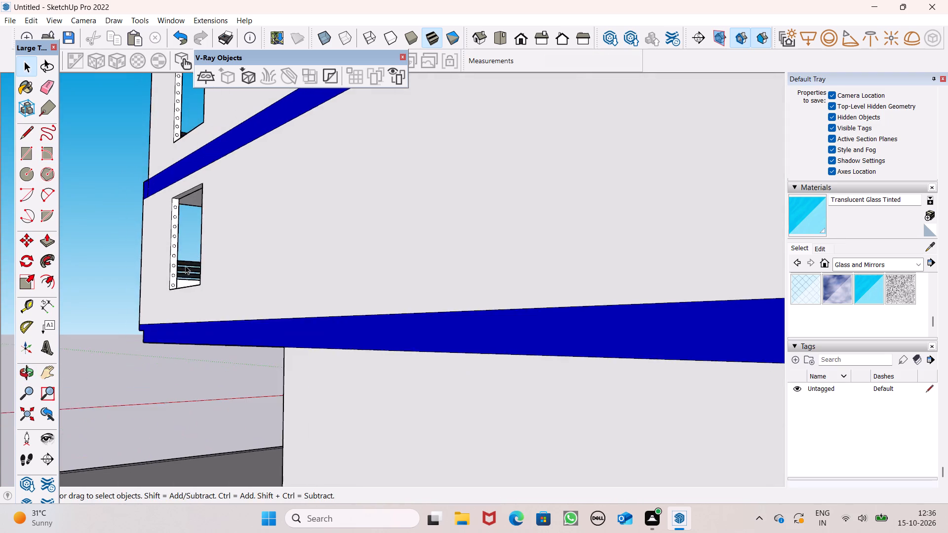
middle_drag(193, 318, 215, 382)
scroll(155, 237, up, 5)
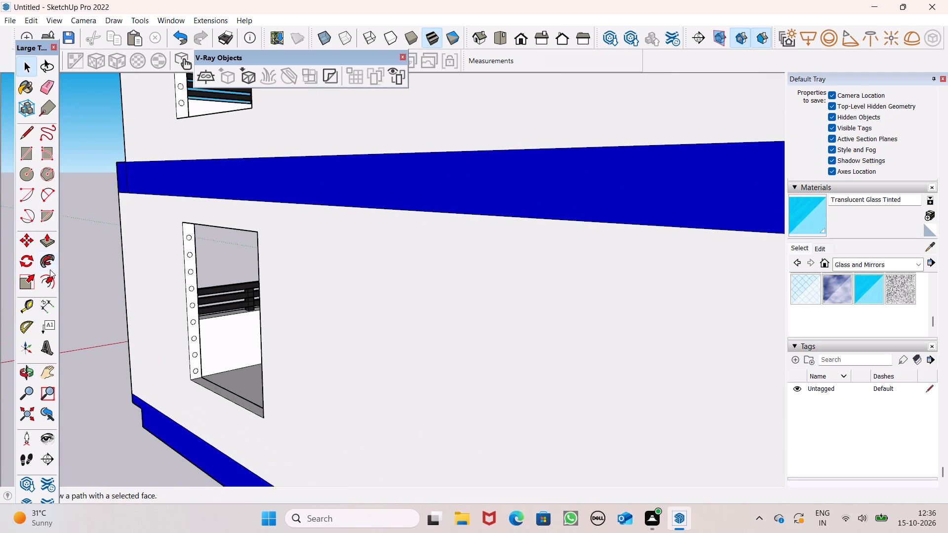
click(50, 250)
scroll(159, 227, up, 5)
scroll(147, 148, down, 2)
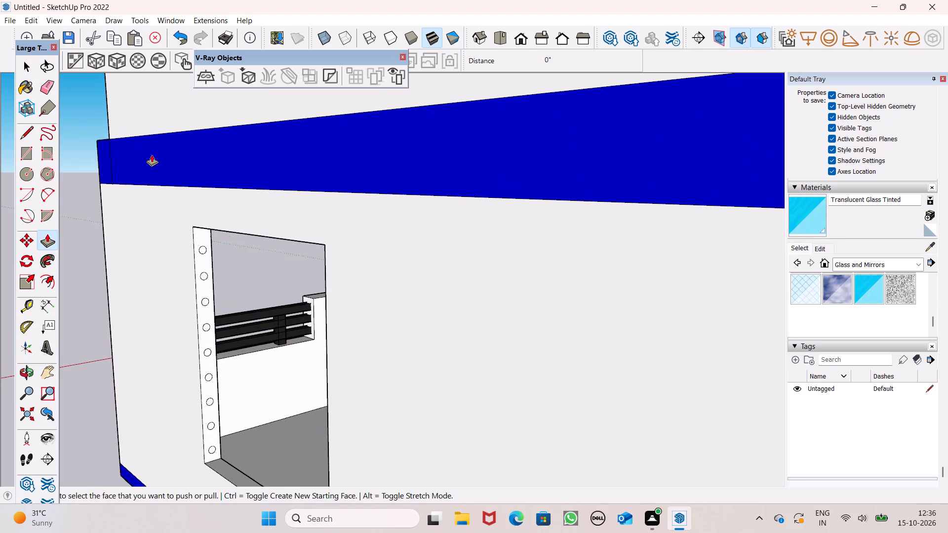
middle_drag(295, 286, 382, 289)
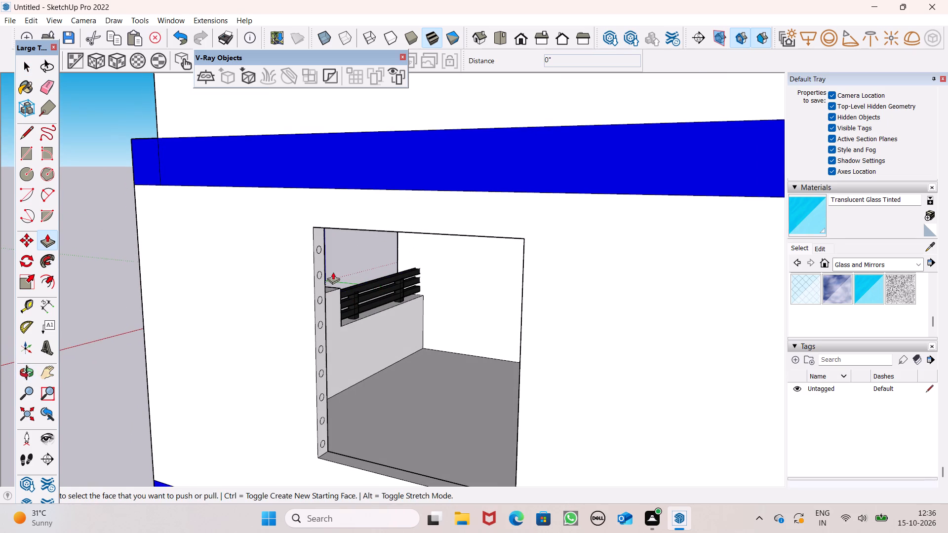
drag(320, 247, 350, 251)
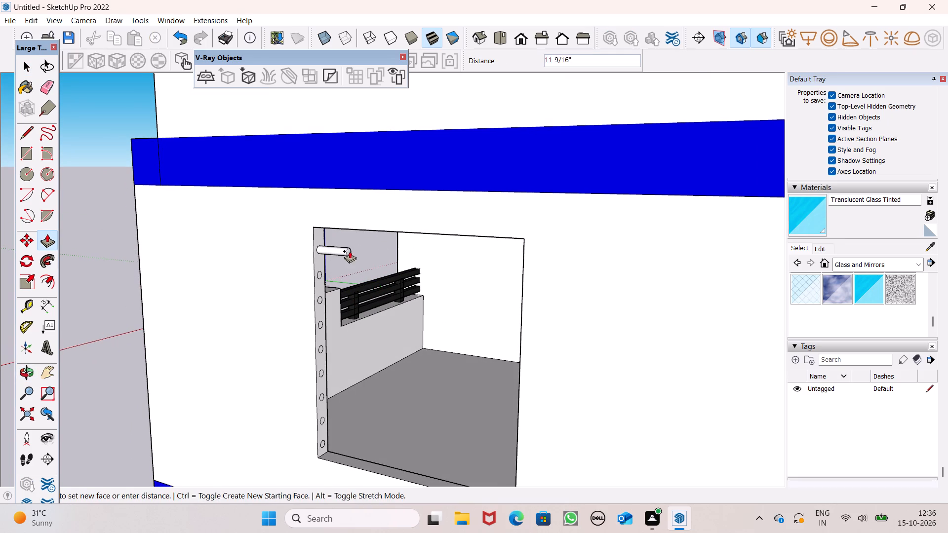
drag(350, 251, 523, 284)
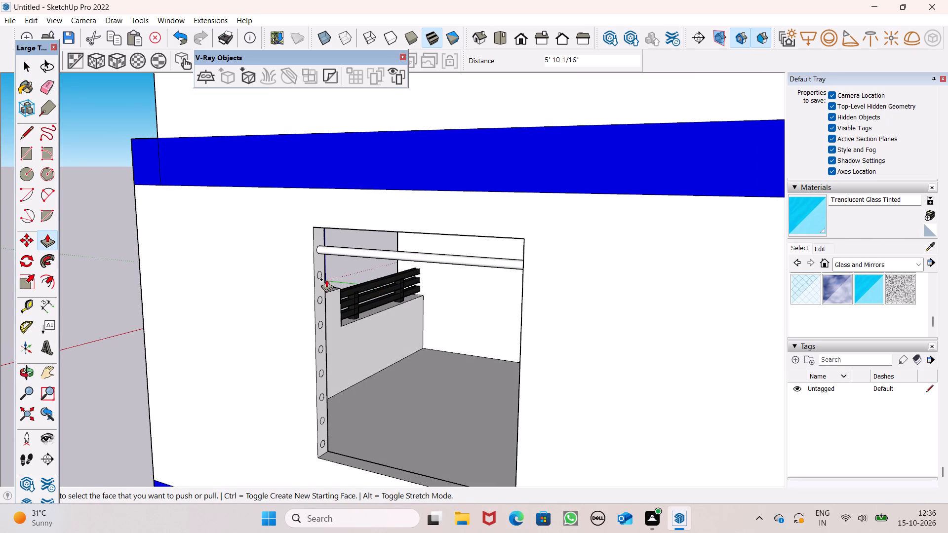
Extrude the second circle about 5' 7 7/16" and lengthen the bar by about 2 3/8" and 1/4" into the far jamb.
drag(319, 273, 427, 290)
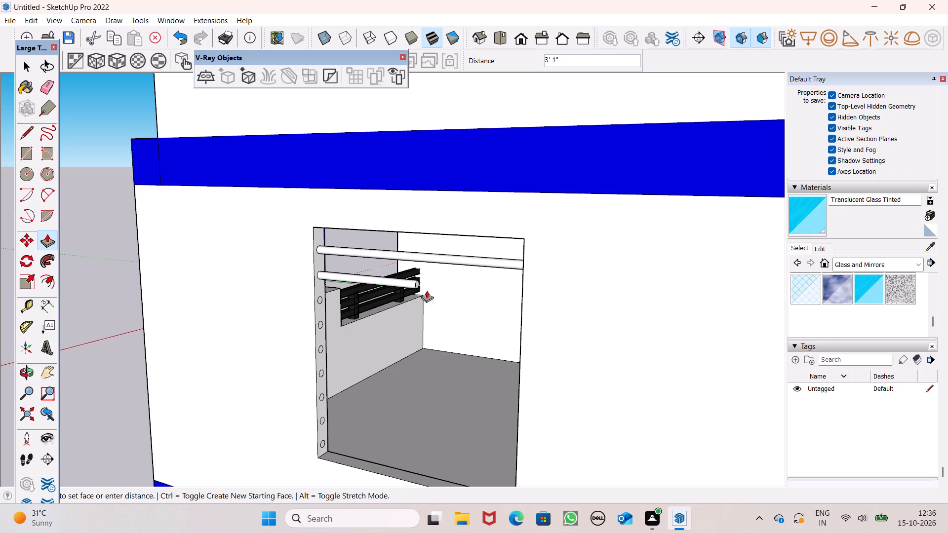
drag(427, 290, 515, 306)
middle_drag(471, 340, 488, 349)
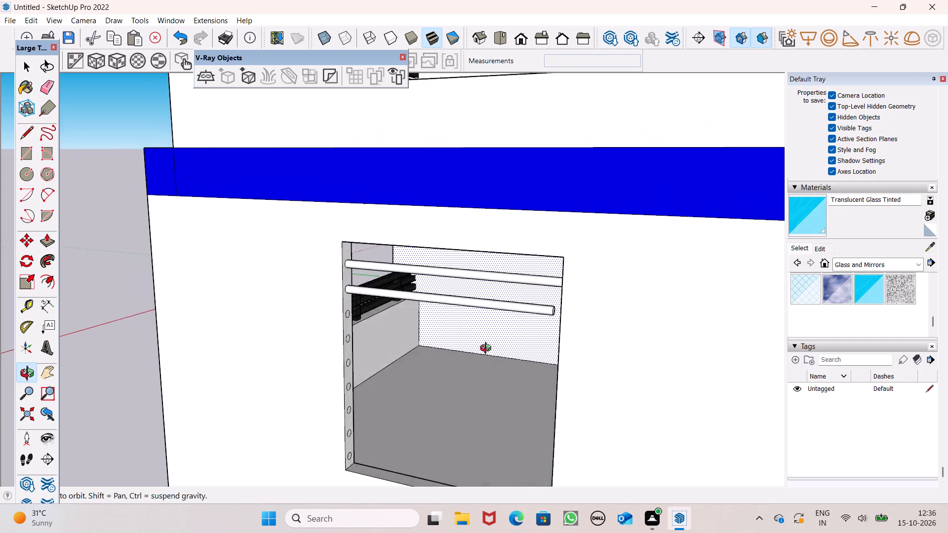
middle_drag(488, 349, 520, 348)
scroll(632, 300, up, 6)
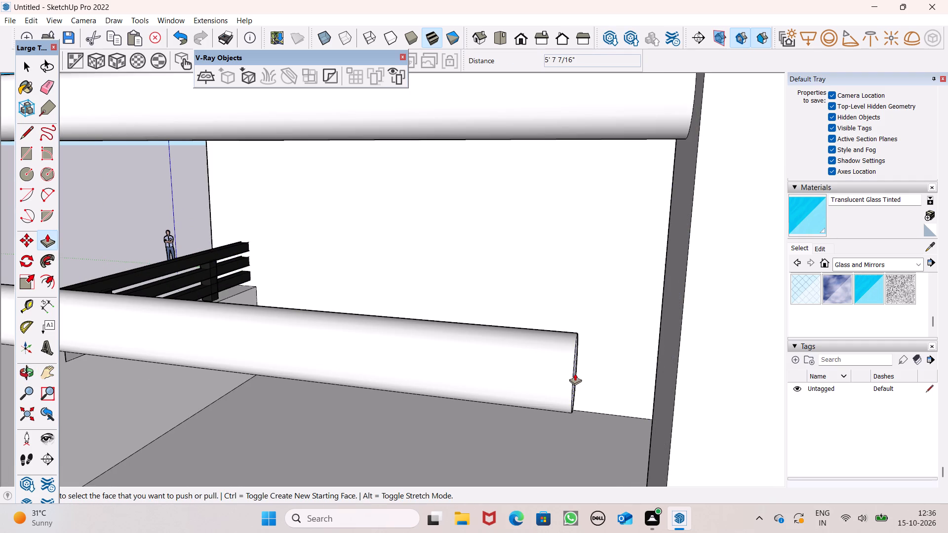
drag(575, 373, 656, 376)
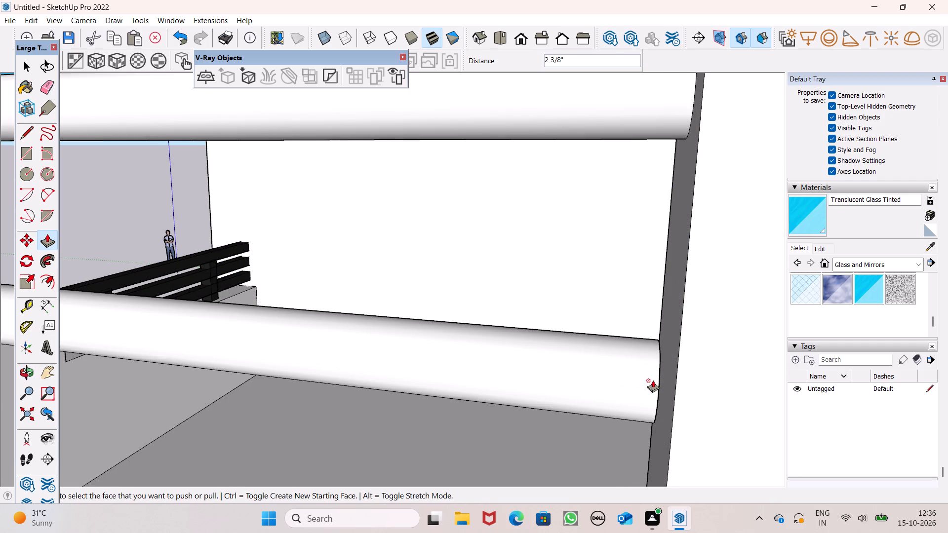
middle_drag(652, 380, 613, 381)
drag(668, 403, 678, 407)
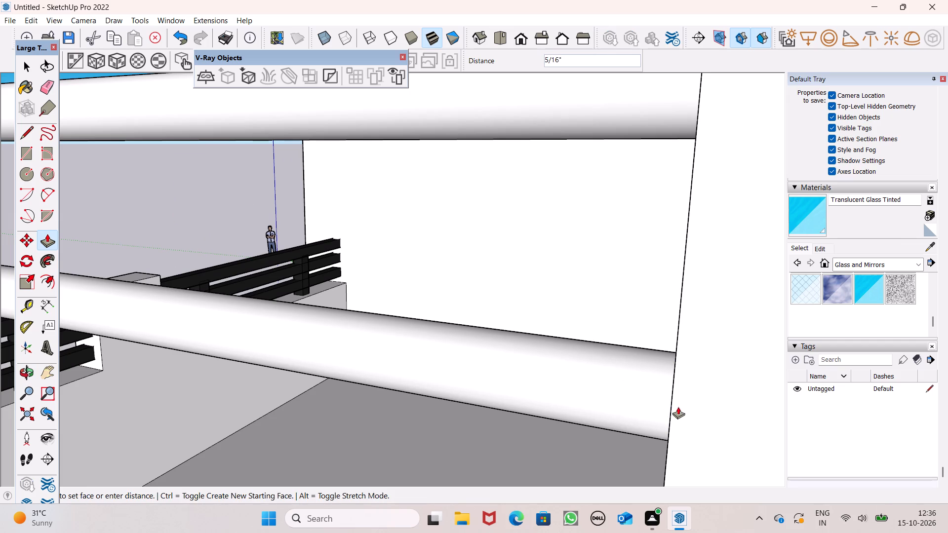
drag(678, 407, 677, 405)
Extrude the third and fourth circles across the opening, lengthening the fourth bar from about 5' 9 5/8" by another 1/2" to the far jamb.
scroll(645, 308, down, 5)
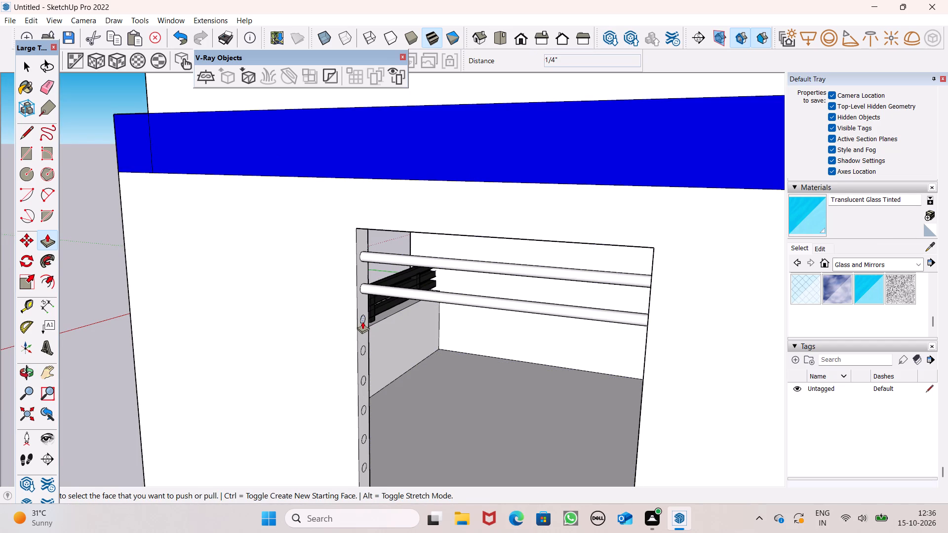
drag(362, 321, 648, 391)
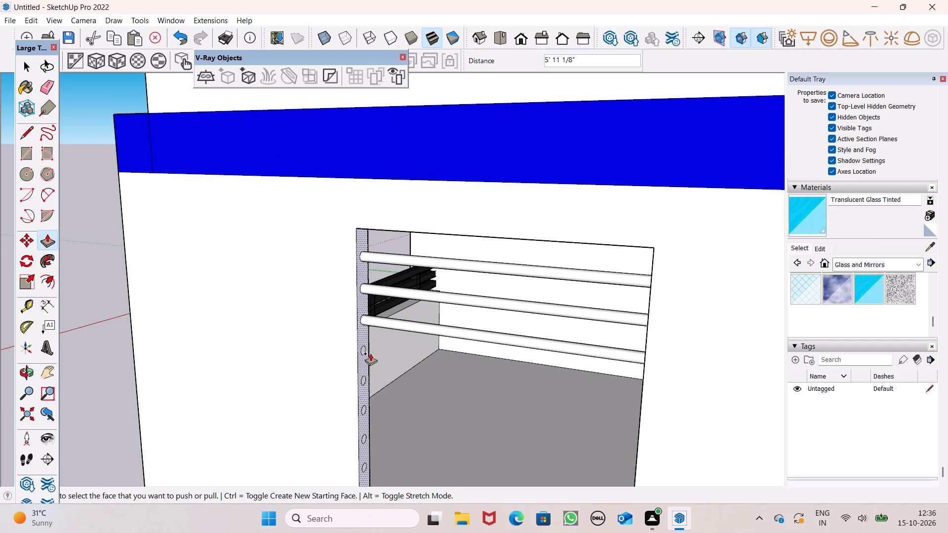
drag(364, 351, 647, 404)
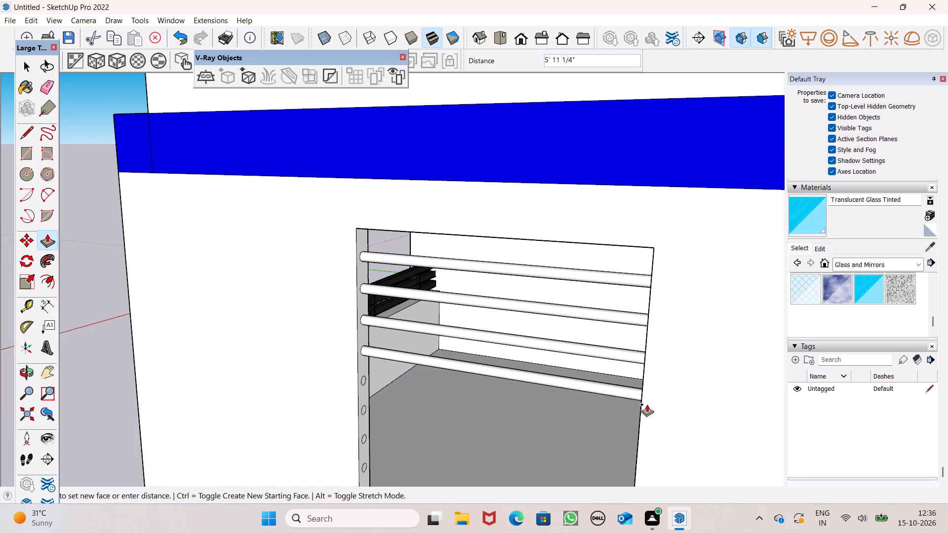
drag(647, 404, 641, 400)
middle_drag(646, 401, 615, 397)
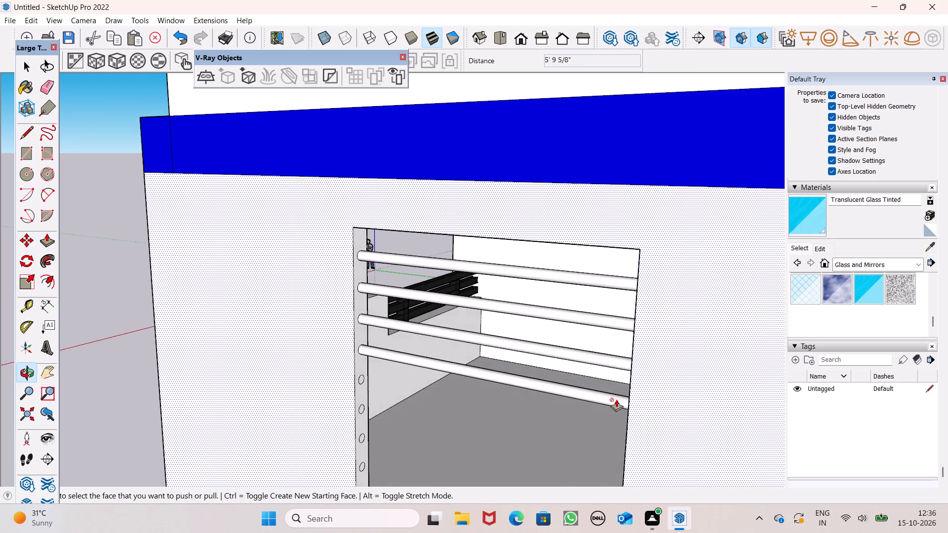
scroll(634, 408, up, 6)
middle_drag(625, 415, 657, 414)
scroll(650, 403, up, 1)
scroll(650, 403, down, 1)
scroll(650, 402, up, 6)
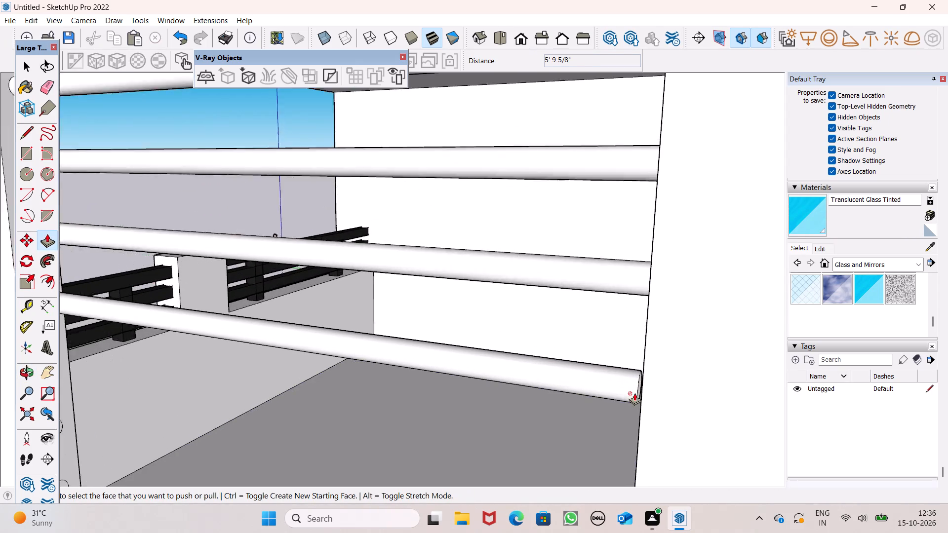
scroll(634, 393, up, 3)
click(640, 391)
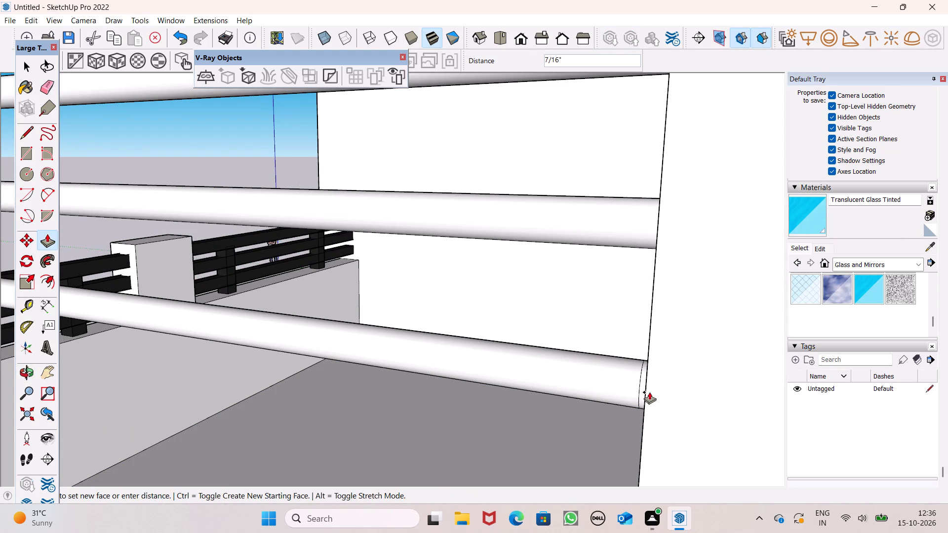
key(ctrl+z)
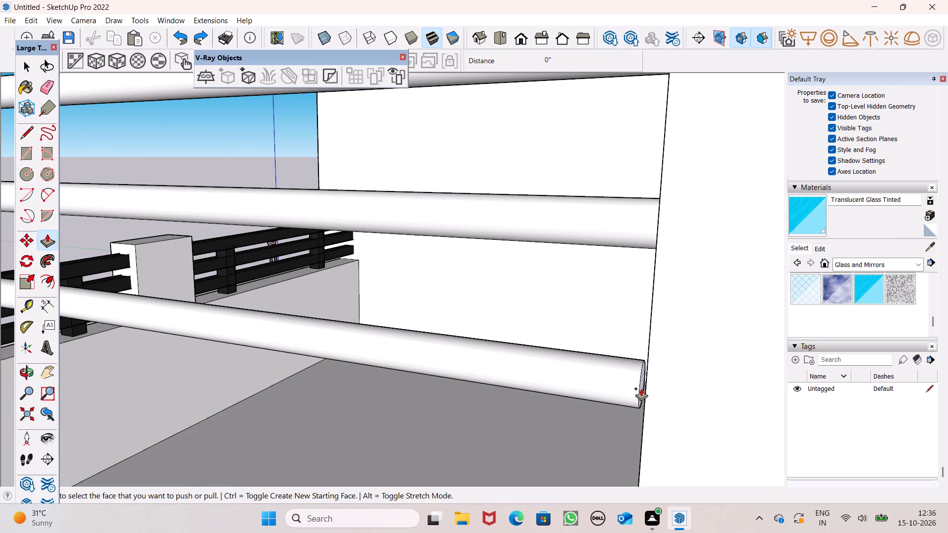
ctrl+drag(641, 388, 656, 390)
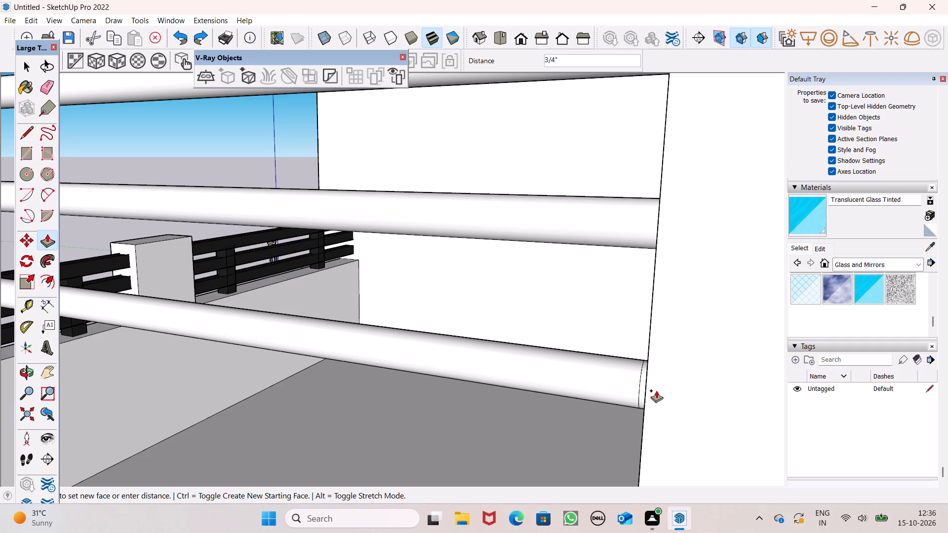
ctrl+drag(656, 390, 652, 389)
Extrude the seventh circle from the top about 5' 10 1/16" and the eighth circle across the opening as round bars.
scroll(548, 300, down, 6)
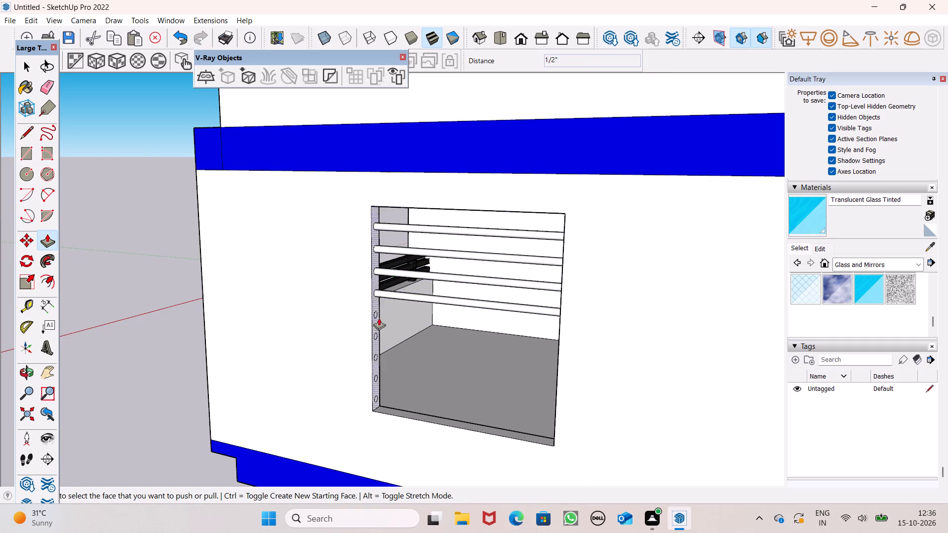
middle_drag(391, 346, 315, 347)
scroll(293, 367, up, 3)
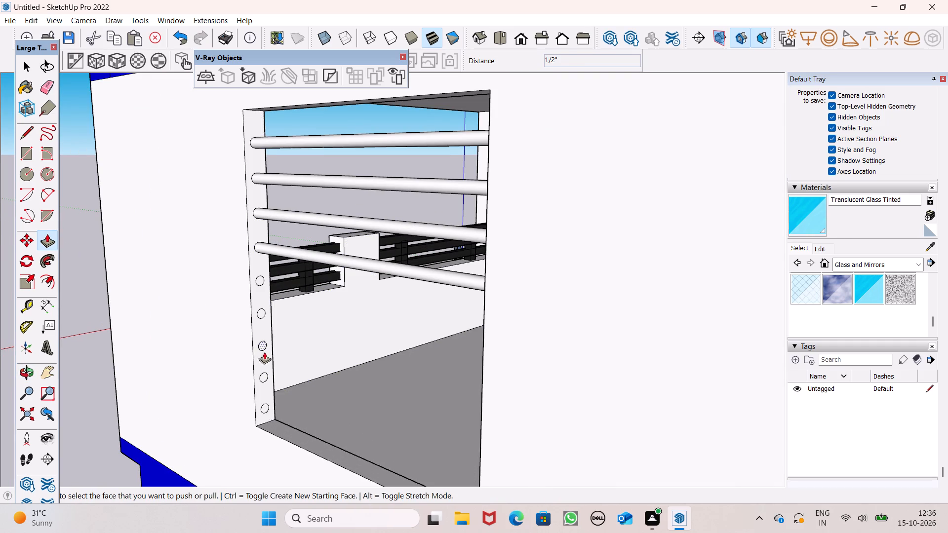
drag(263, 345, 464, 439)
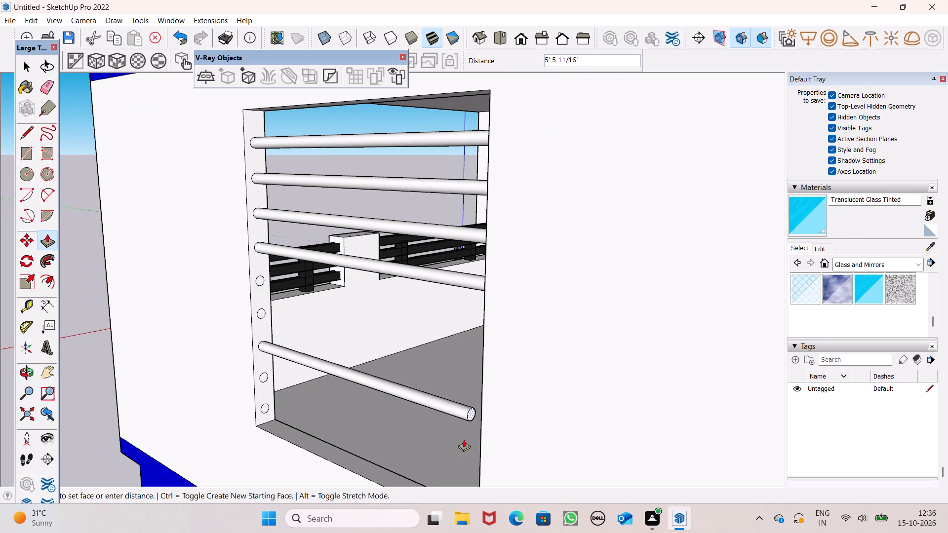
drag(464, 439, 477, 443)
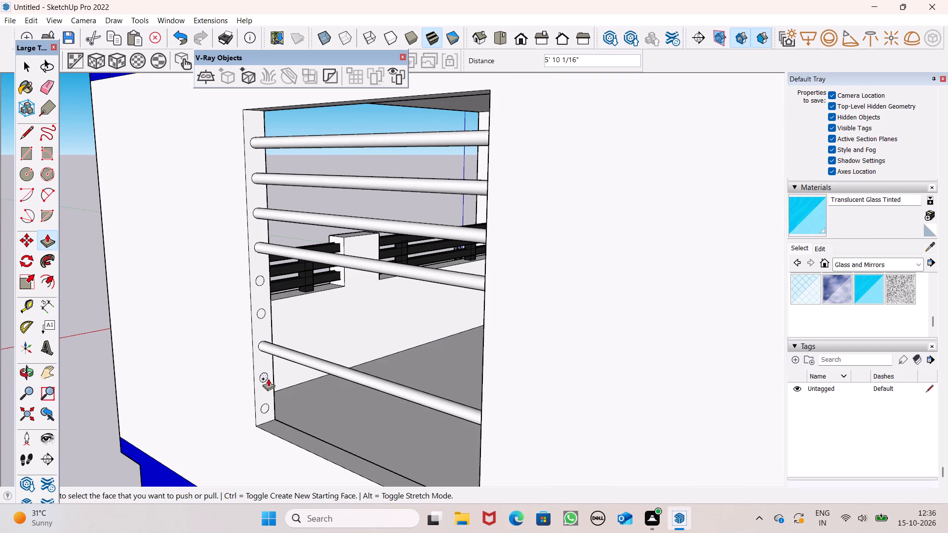
drag(263, 376, 484, 475)
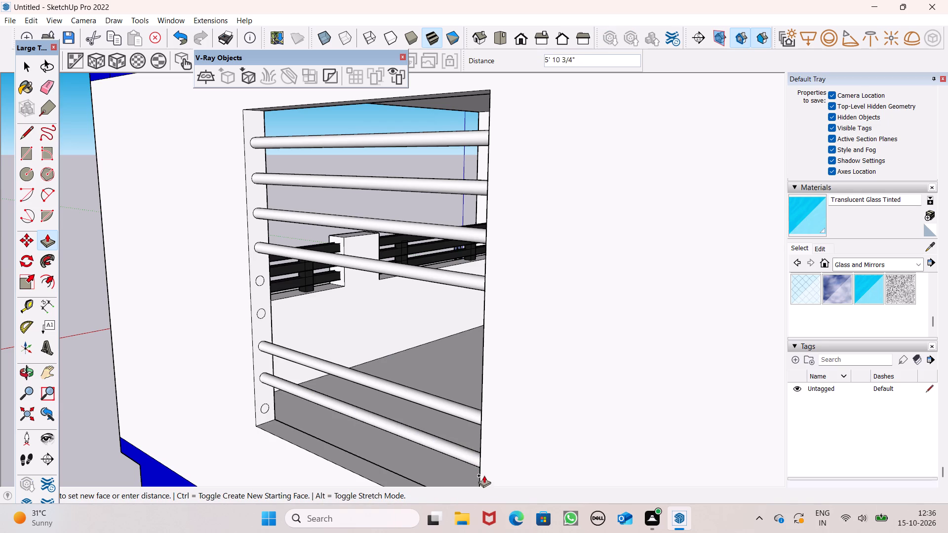
drag(484, 475, 466, 460)
Extrude the sixth circle about 5' 7 3/16", the fifth about 5' 10 1/16", and the bottom circle across the opening as bars.
drag(260, 314, 463, 398)
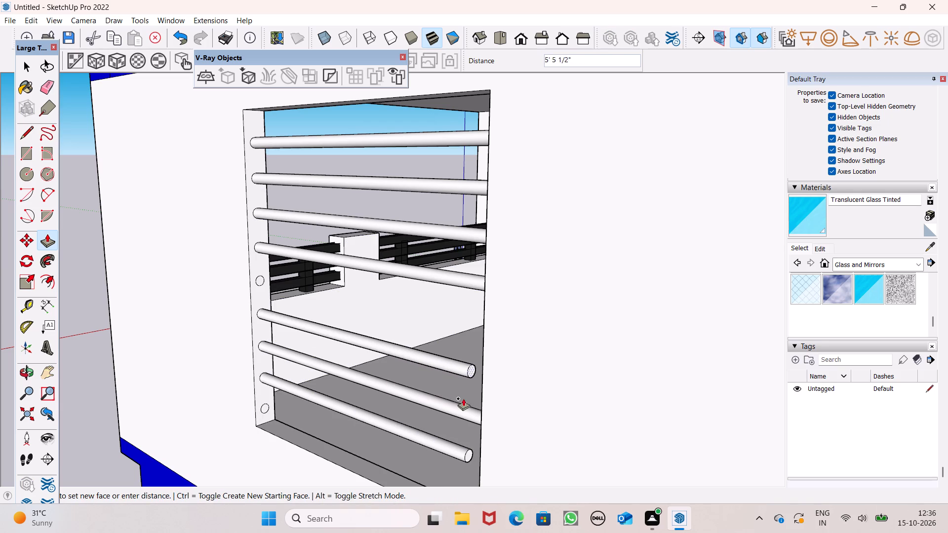
drag(463, 398, 471, 397)
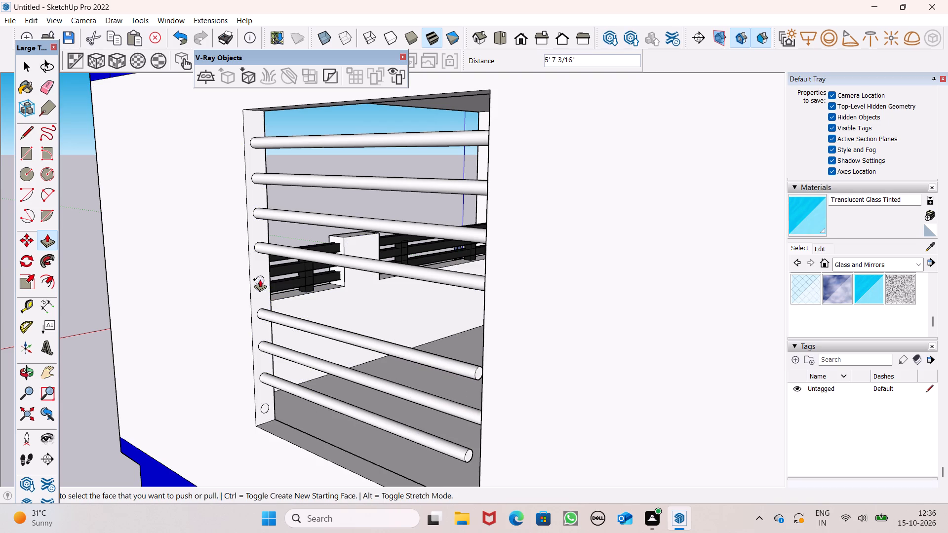
drag(260, 279, 487, 353)
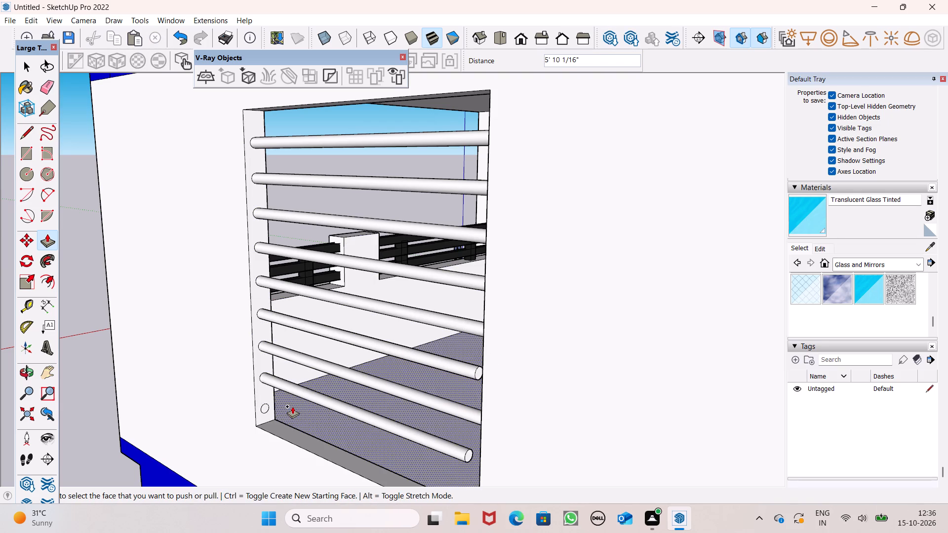
drag(268, 409, 419, 441)
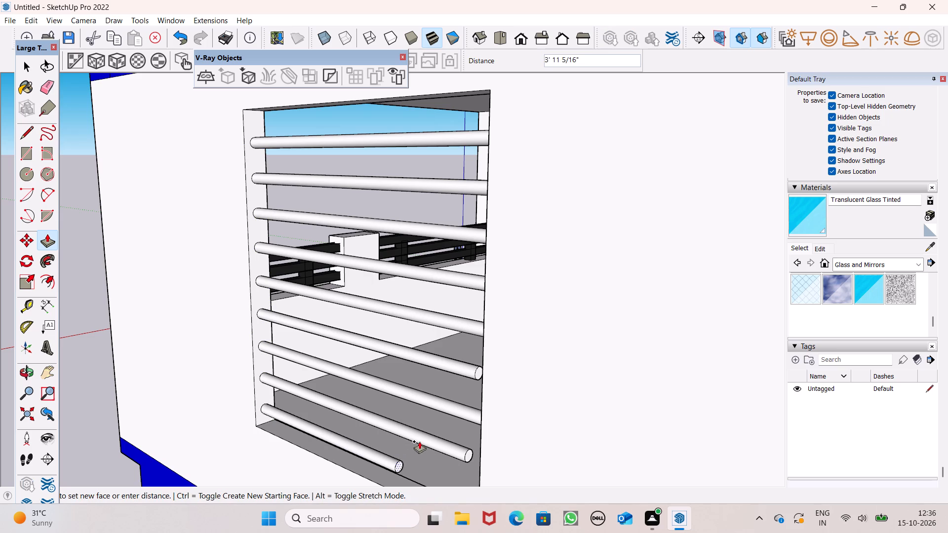
drag(419, 441, 486, 478)
scroll(401, 365, down, 3)
scroll(401, 365, up, 1)
scroll(401, 365, down, 1)
scroll(401, 365, up, 1)
scroll(401, 365, down, 1)
middle_drag(421, 430, 485, 431)
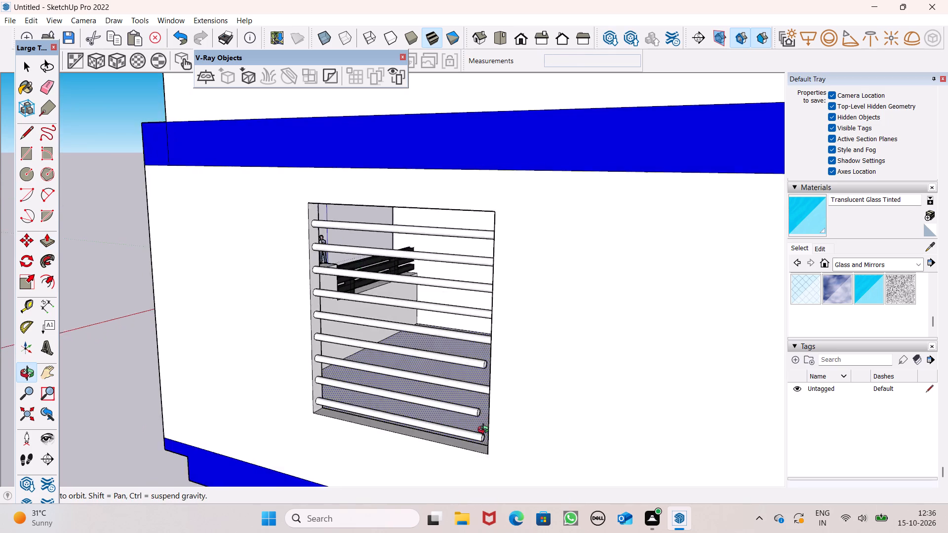
Lengthen the lower opening's sixth bar by about 3", the eighth by about 5 3/8", and the bottom bar to the far jamb.
middle_drag(485, 431, 517, 410)
scroll(519, 376, up, 5)
middle_drag(500, 369, 551, 367)
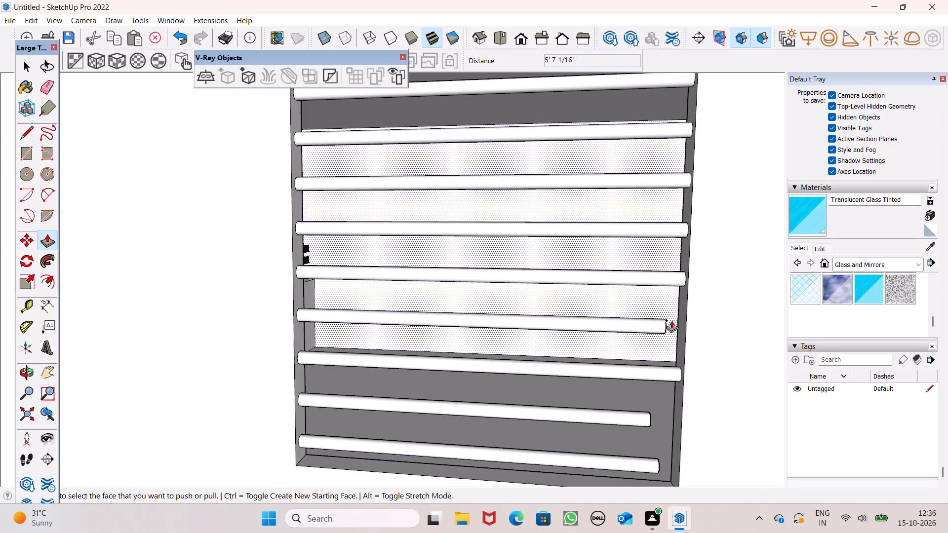
scroll(676, 319, up, 5)
middle_drag(712, 330, 663, 350)
scroll(668, 351, up, 2)
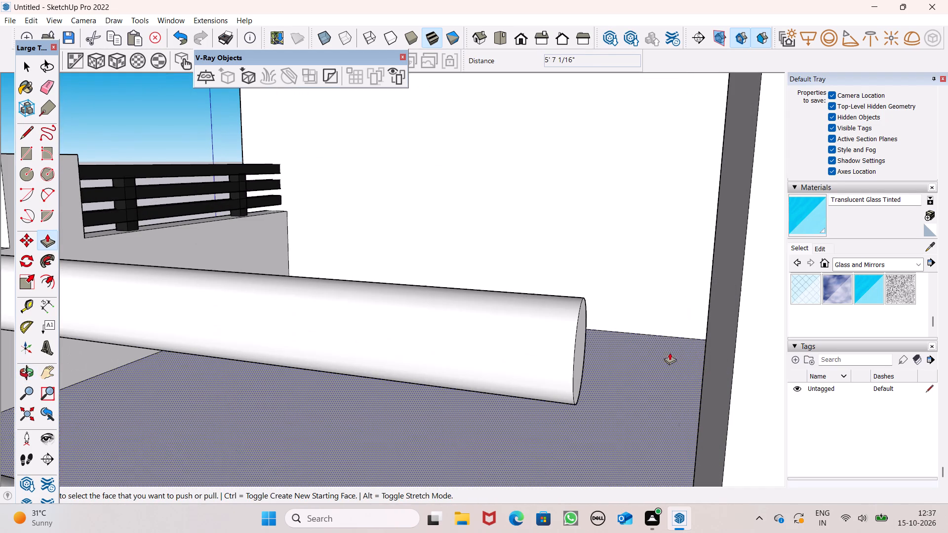
drag(579, 360, 699, 376)
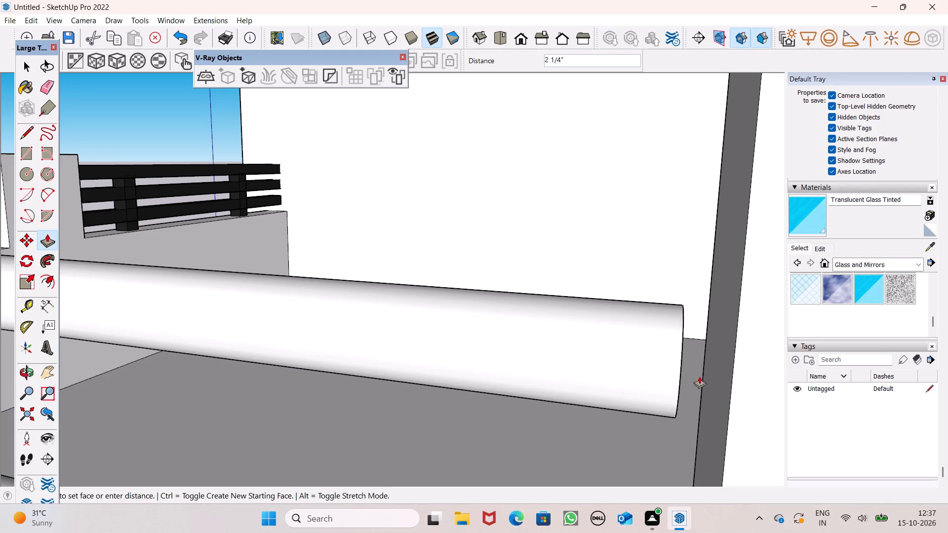
drag(699, 376, 724, 372)
scroll(543, 228, down, 7)
scroll(564, 325, up, 7)
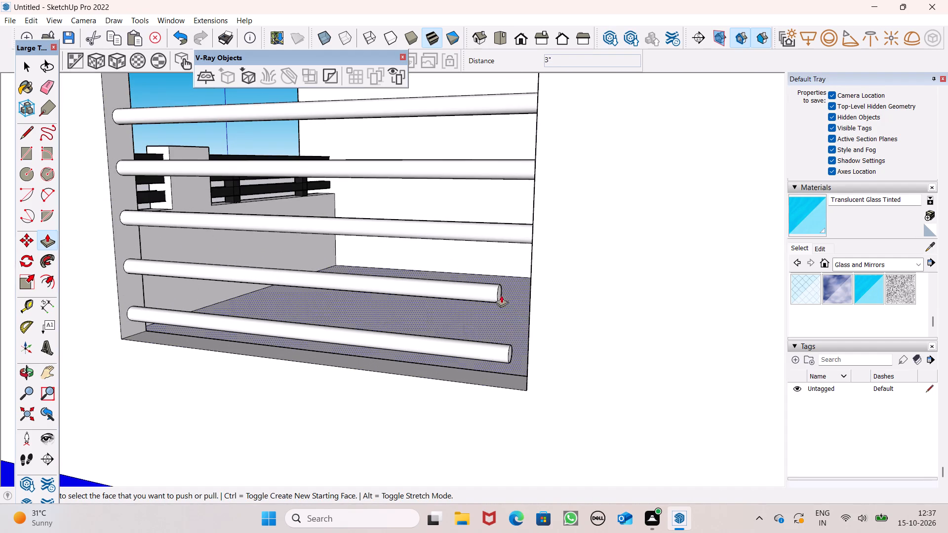
drag(500, 295, 538, 314)
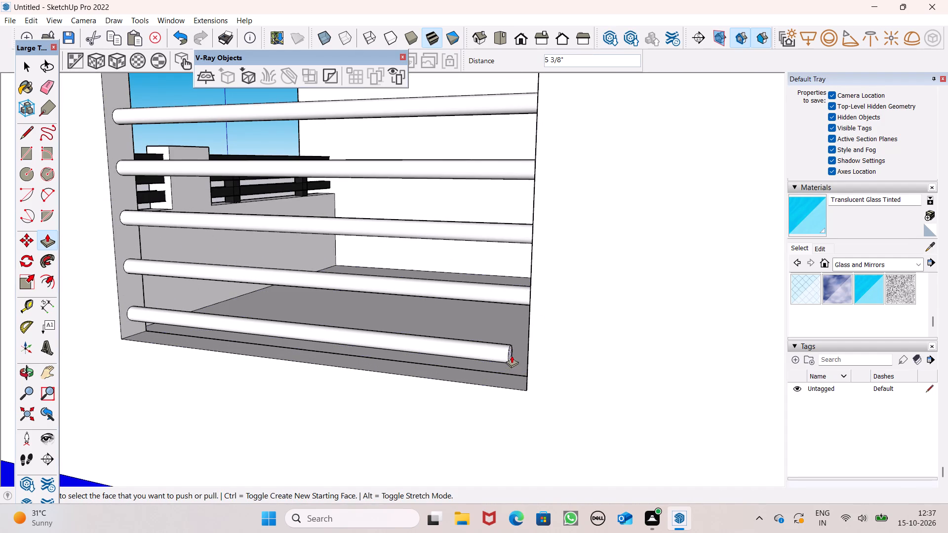
drag(512, 355, 538, 354)
scroll(444, 293, down, 12)
key(space)
scroll(303, 259, down, 3)
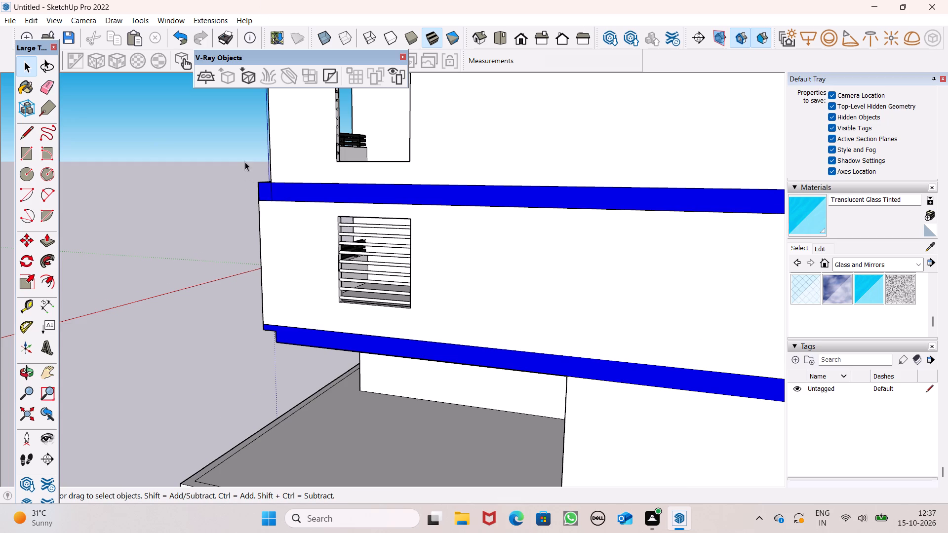
Extrude the top two circles on the upper opening's jamb across it, about 6' 1 7/8" and 5' 9 7/8", as round bars.
scroll(245, 160, down, 5)
middle_drag(255, 220, 622, 249)
middle_drag(419, 250, 545, 249)
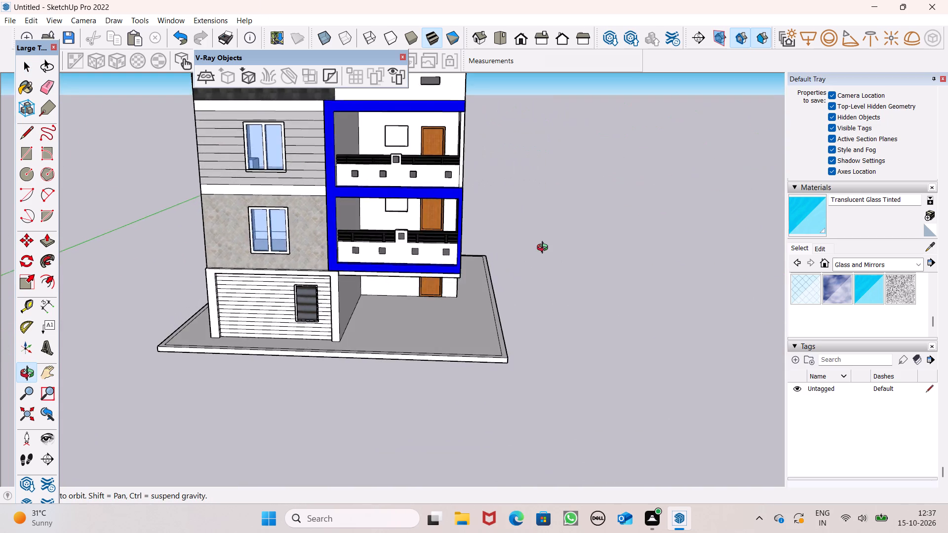
middle_drag(545, 249, 0, 261)
scroll(113, 152, up, 1)
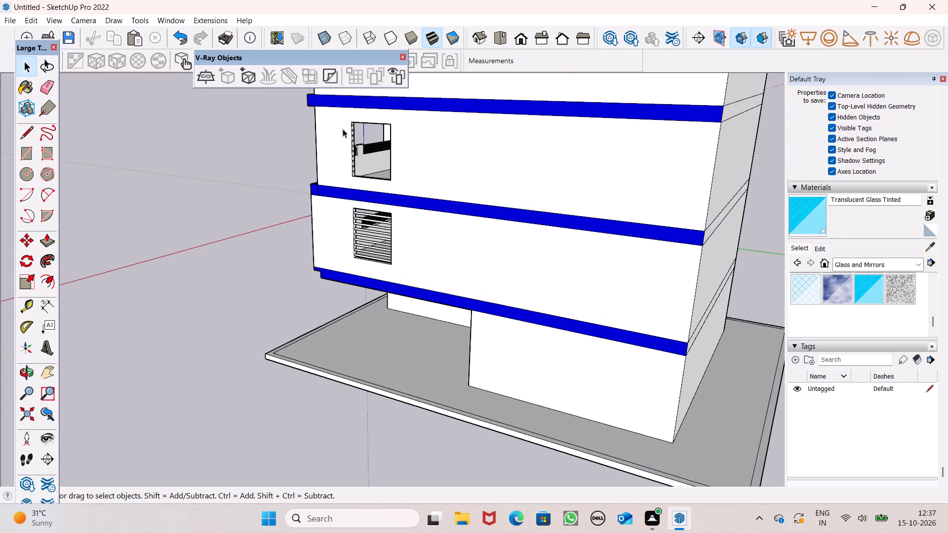
scroll(344, 129, up, 5)
scroll(421, 132, up, 5)
middle_drag(381, 147, 338, 152)
drag(54, 239, 58, 232)
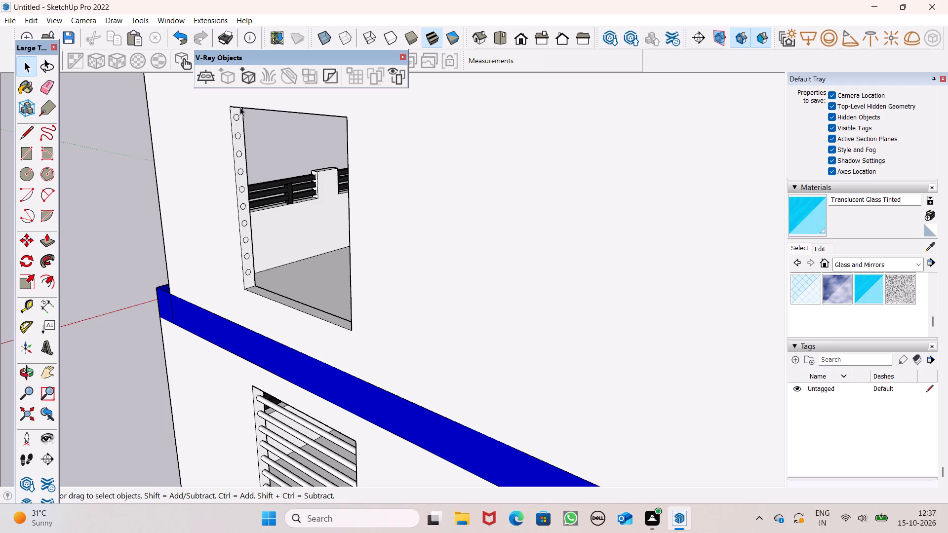
scroll(225, 114, up, 2)
click(55, 237)
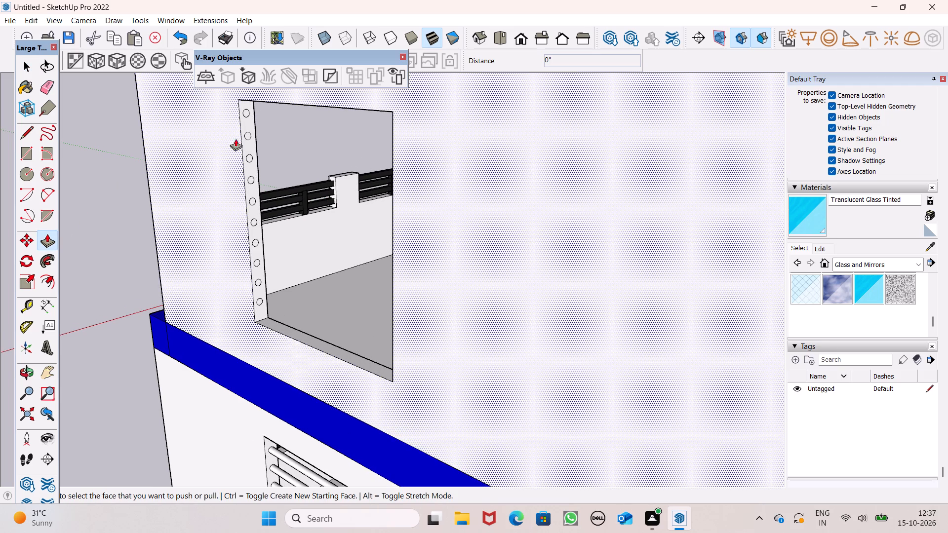
drag(249, 116, 395, 143)
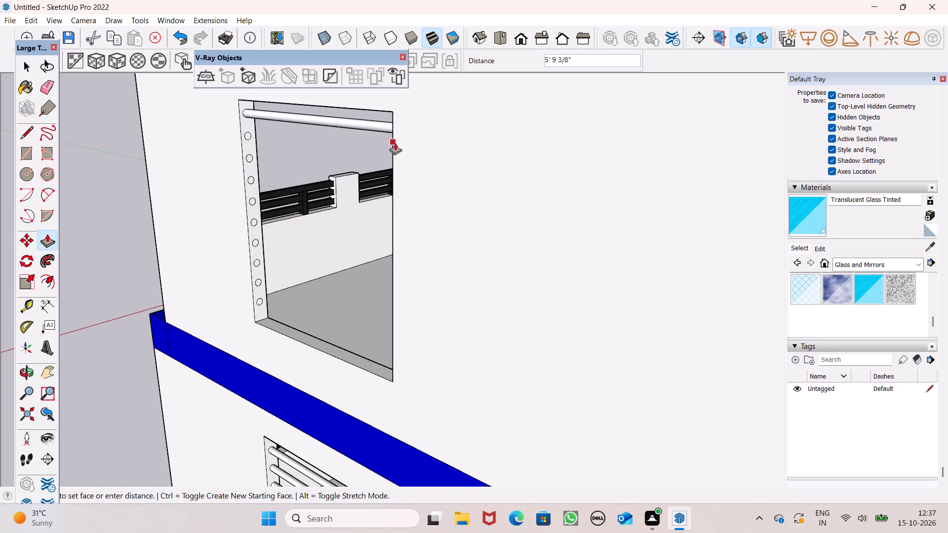
drag(395, 143, 413, 148)
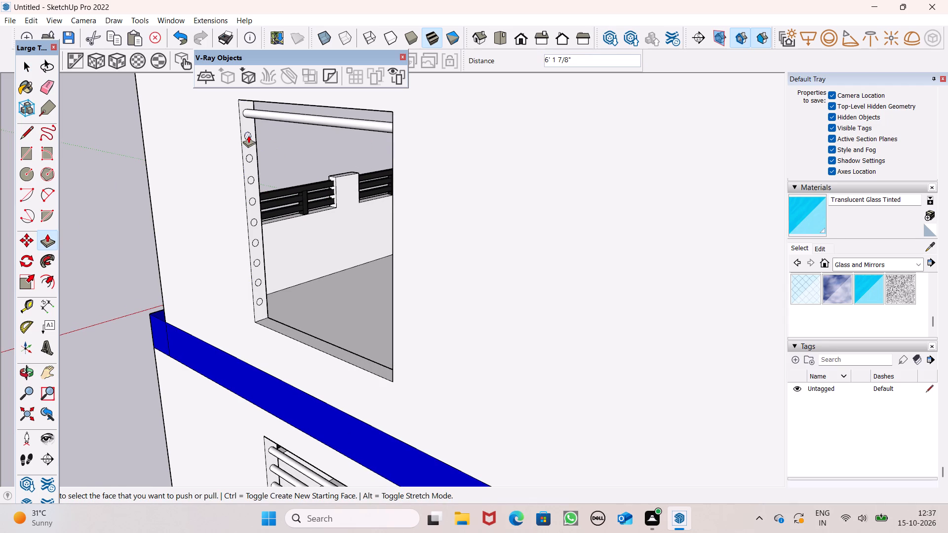
drag(248, 135, 401, 156)
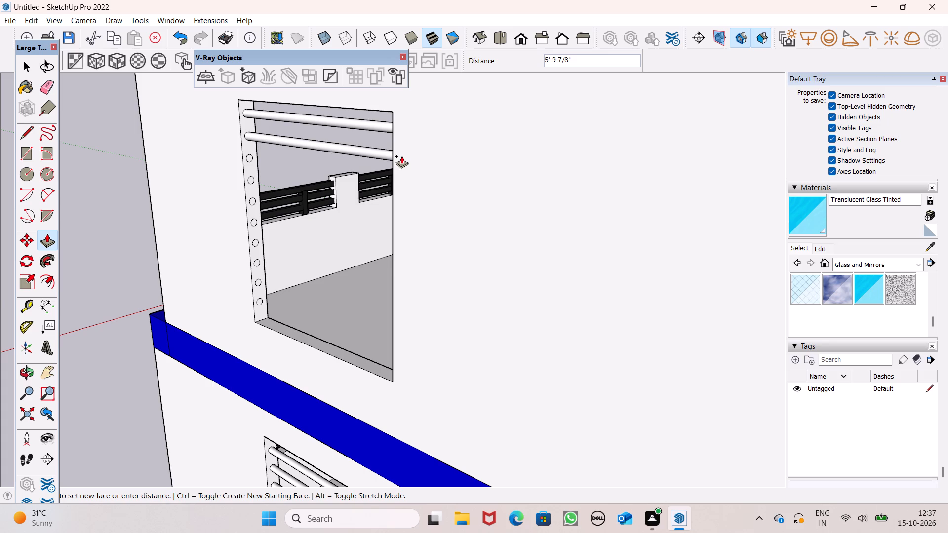
drag(401, 156, 402, 156)
Extrude the upper opening's third circle about 5' 11 15/16" and the fourth about 5' 9 3/8" as round bars.
drag(252, 157, 363, 187)
drag(363, 187, 407, 194)
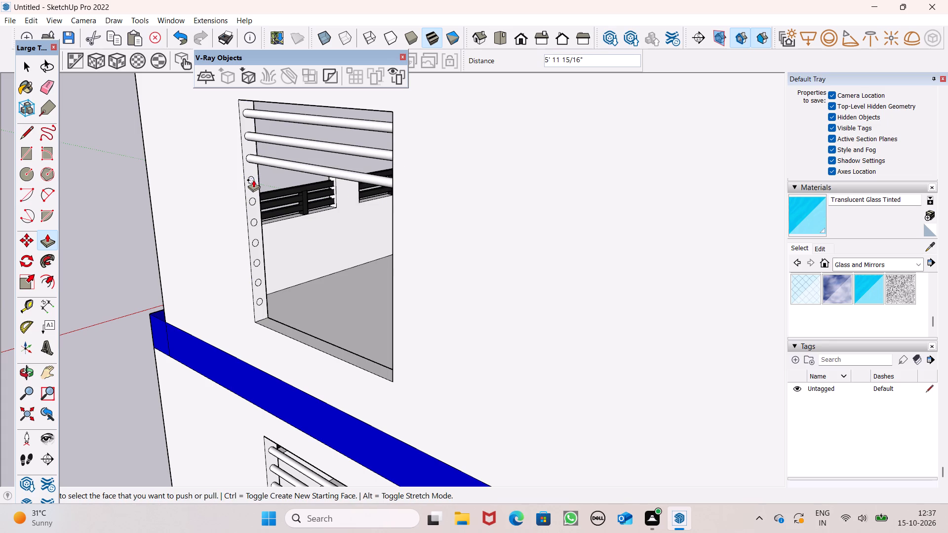
drag(253, 180, 391, 219)
scroll(342, 215, down, 2)
middle_drag(347, 237, 335, 235)
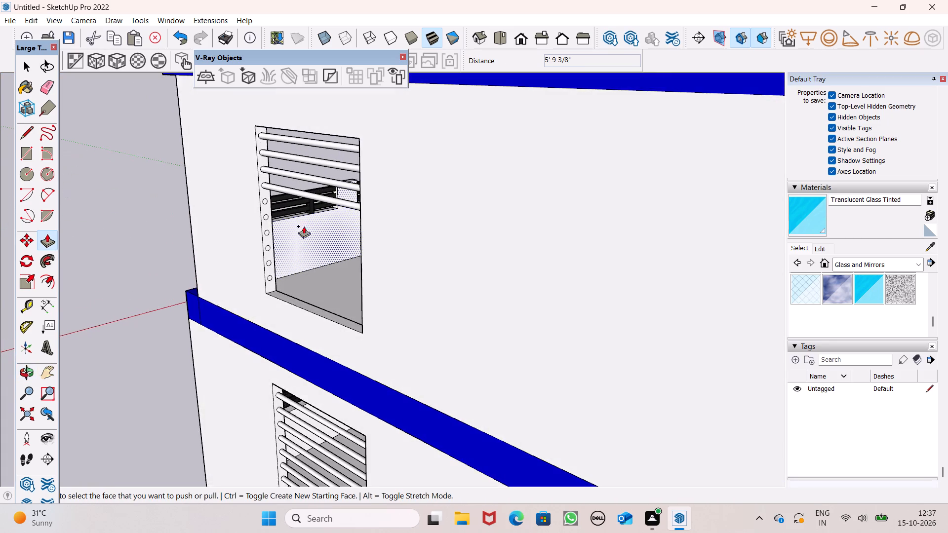
Extrude the upper opening's fifth circle about 5' 9 3/8" and the sixth about 5' 10 3/16" to the far jamb.
scroll(286, 225, up, 1)
drag(261, 197, 328, 221)
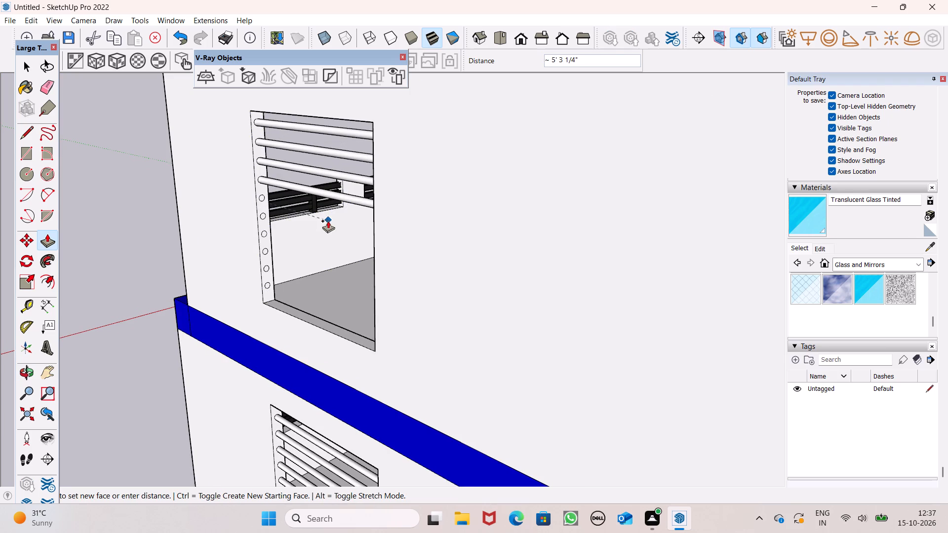
drag(328, 221, 375, 237)
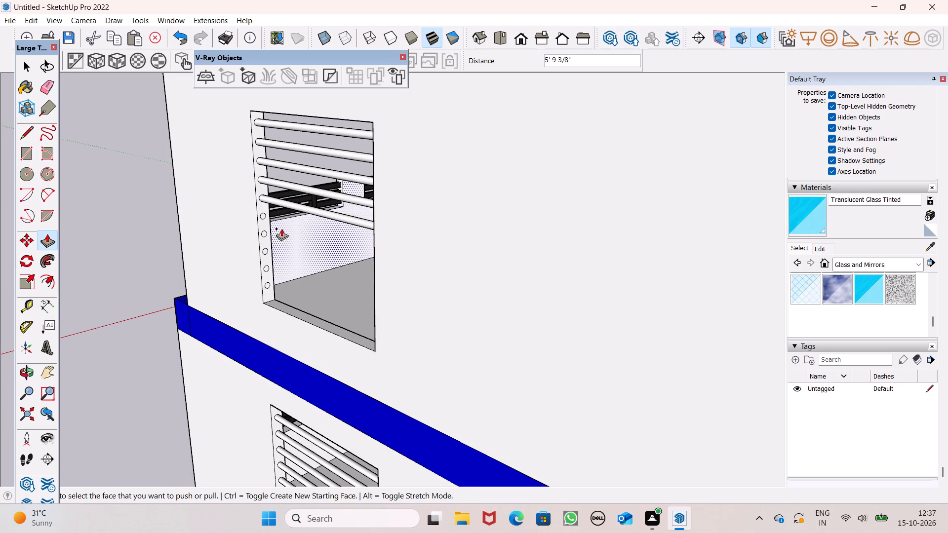
drag(262, 215, 371, 248)
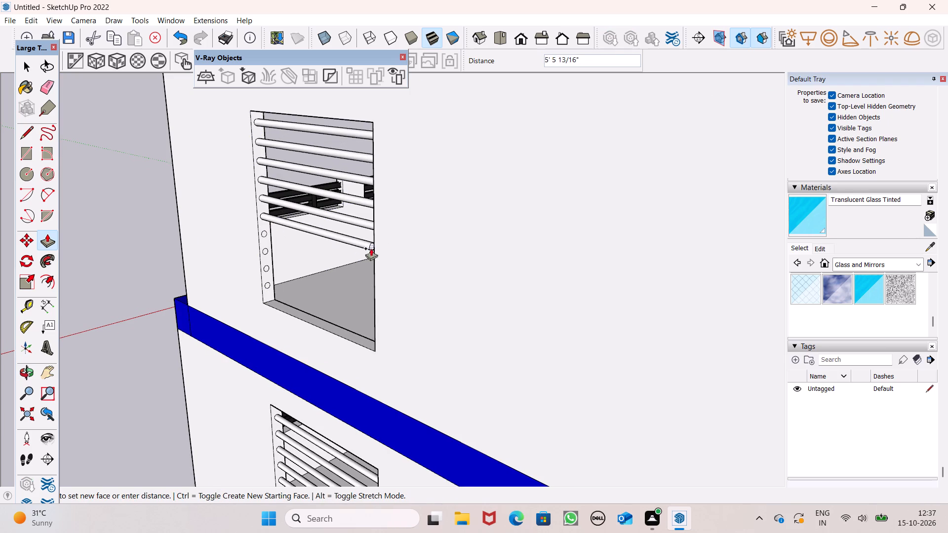
drag(371, 248, 379, 252)
Extrude the upper opening's seventh circle about 5' 9 11/16" and the eighth about 6' 1 11/16" as round bars.
scroll(323, 203, down, 3)
middle_drag(308, 254, 546, 239)
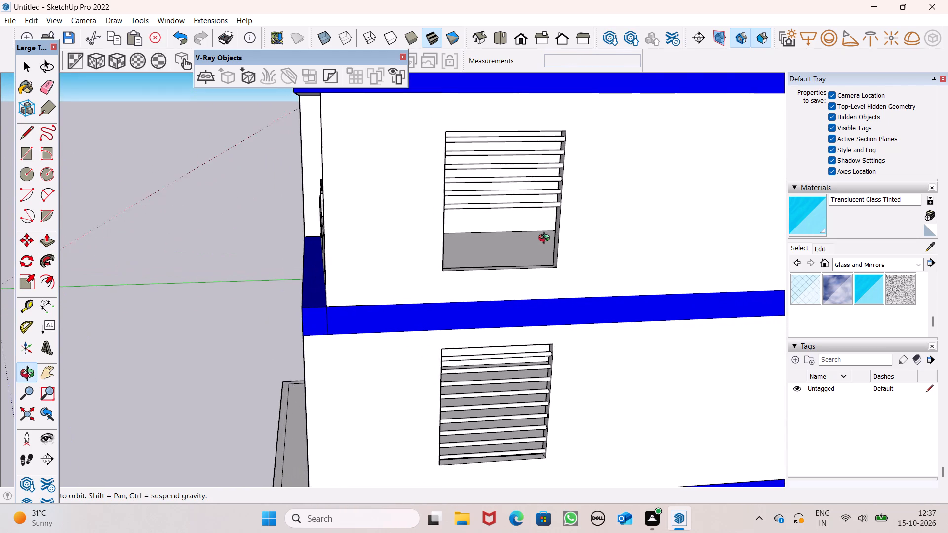
middle_drag(546, 239, 329, 255)
scroll(317, 256, up, 5)
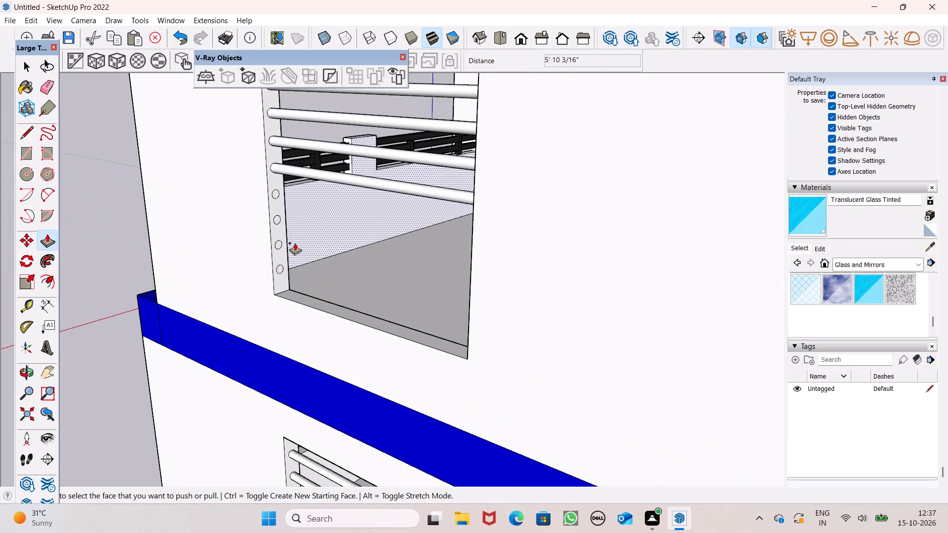
drag(275, 195, 440, 240)
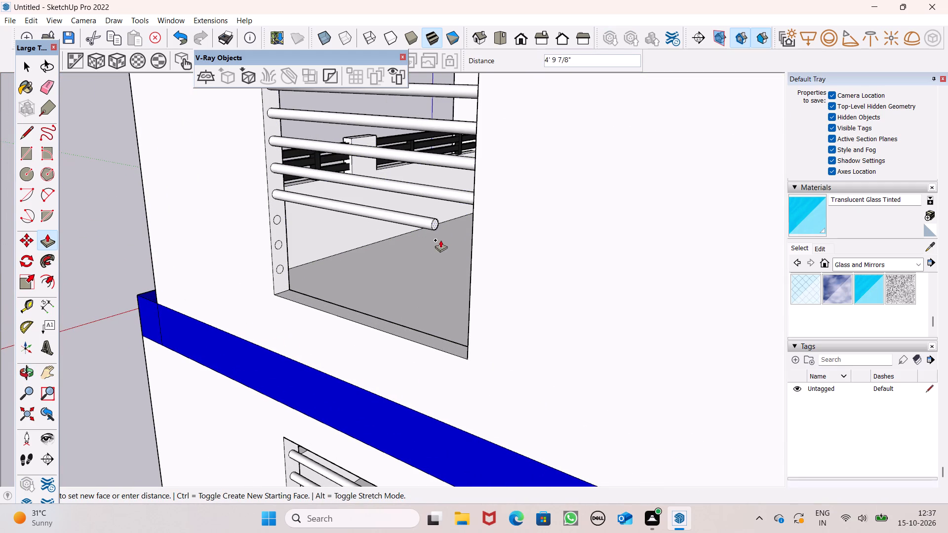
drag(440, 240, 478, 243)
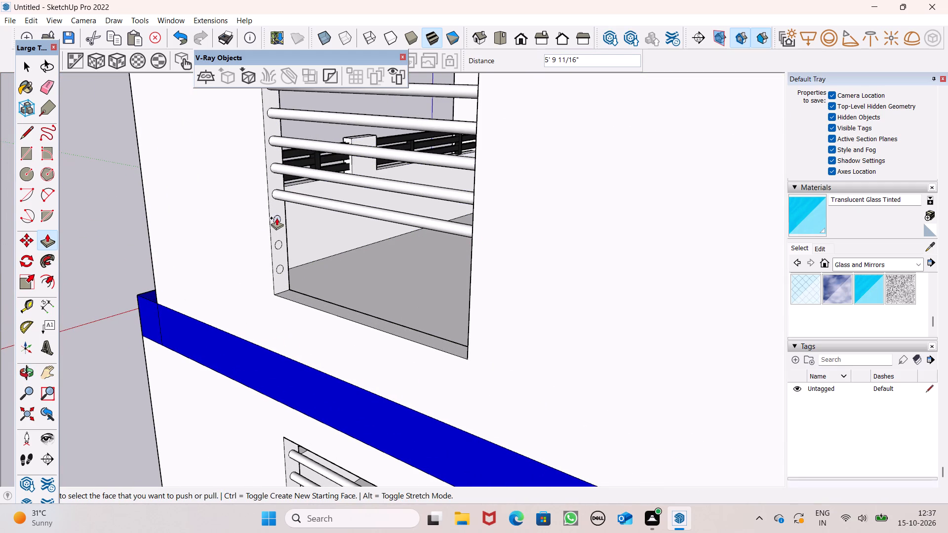
drag(277, 217, 495, 266)
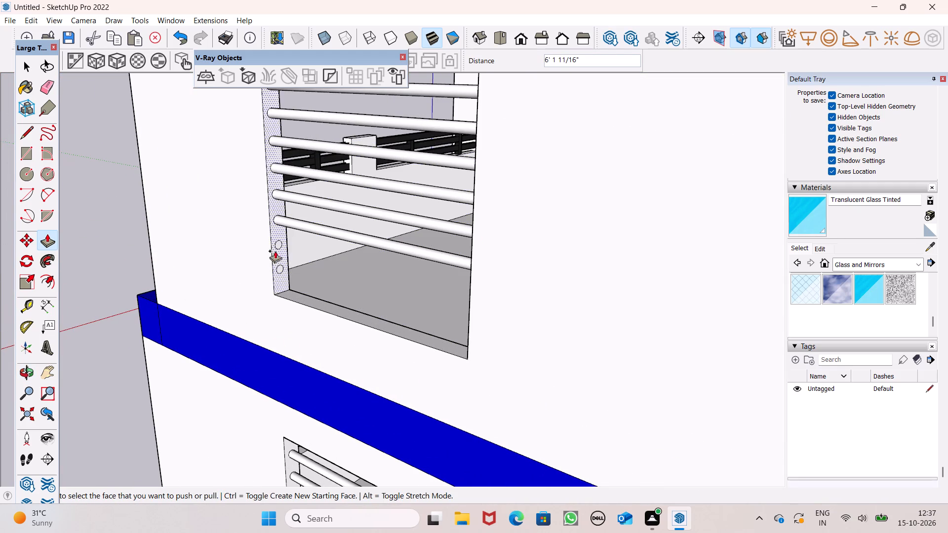
Extrude the upper opening's ninth circle about 4' 3 1/8" and the bottom circle about 5' 7 9/16" as round bars.
drag(281, 245, 462, 281)
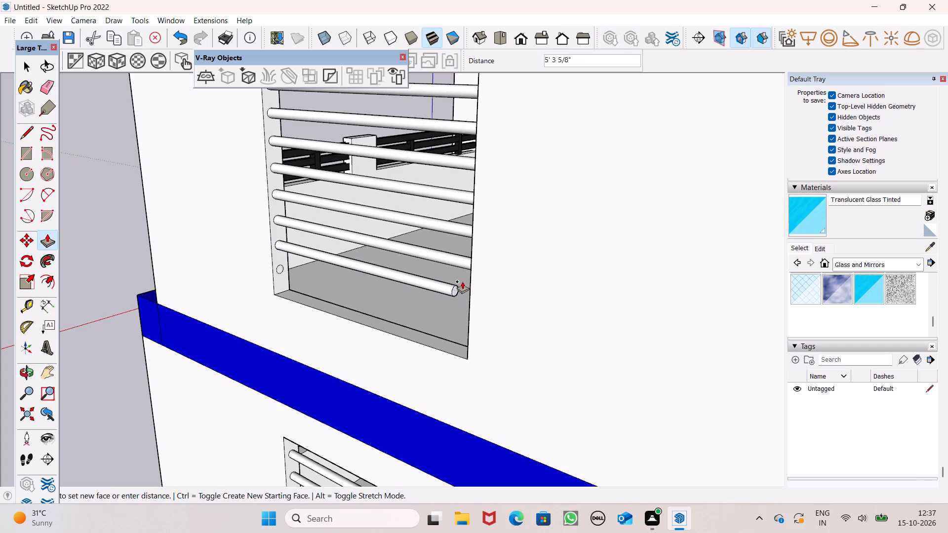
drag(462, 281, 414, 290)
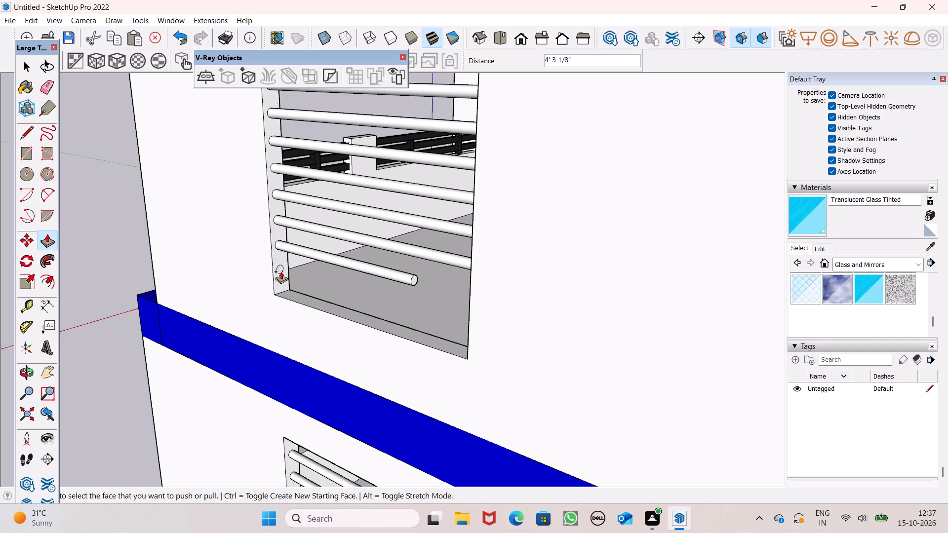
drag(280, 268, 470, 323)
Lengthen the upper opening's ninth bar by about 1' 6 7/16" and the bottom bar by about 2 1/16" to the far jamb.
scroll(432, 278, down, 2)
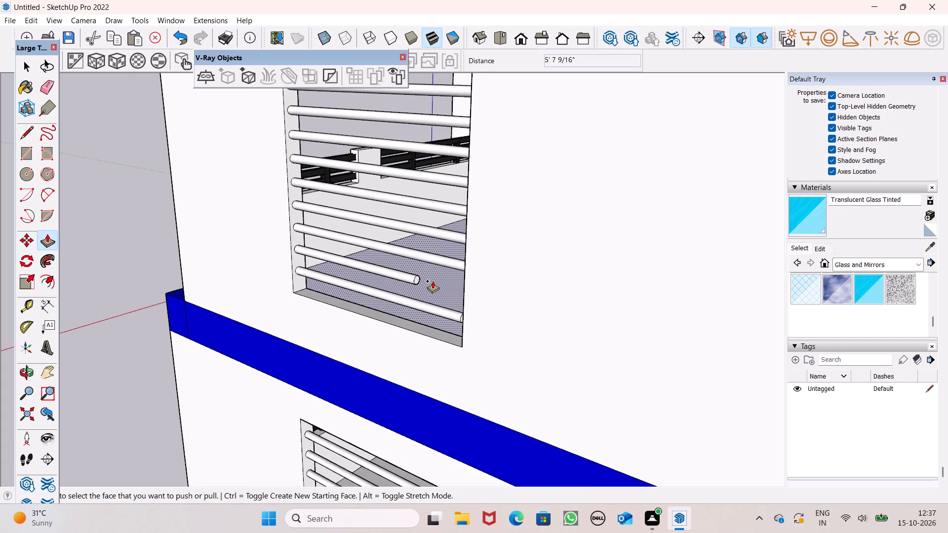
middle_drag(428, 311, 478, 338)
scroll(506, 338, up, 11)
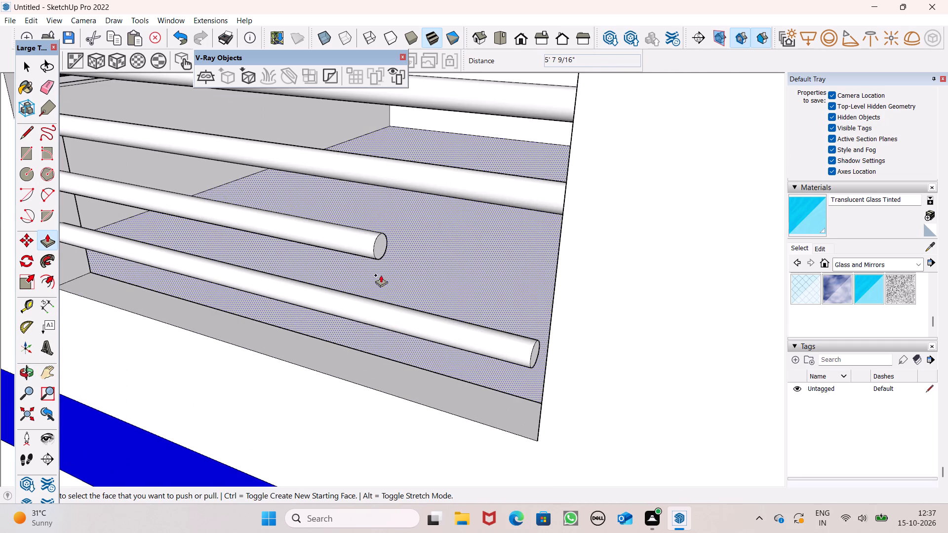
drag(365, 231, 594, 284)
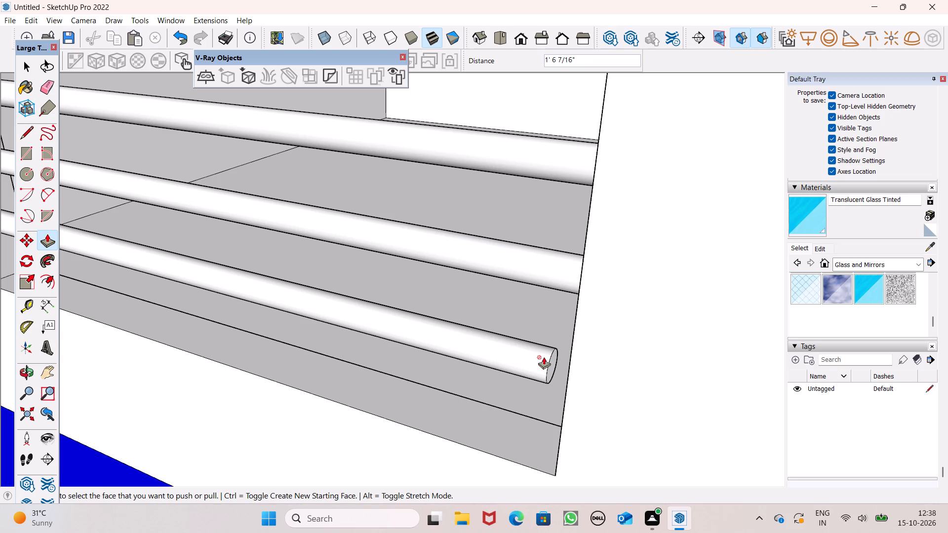
drag(553, 365, 582, 368)
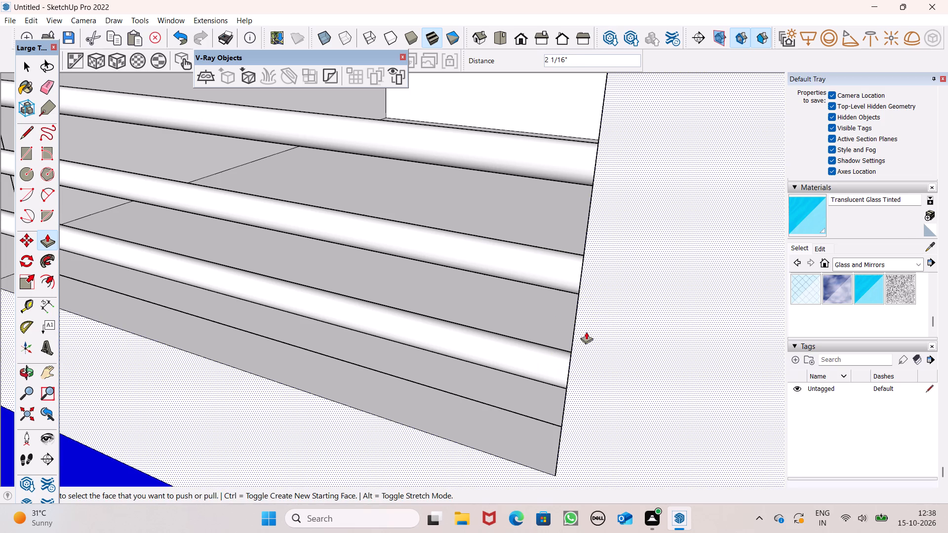
key(space)
Paint the upper side-wall opening's top three round bars with Color M08 from the Colors collection.
scroll(571, 263, down, 4)
middle_drag(524, 311, 649, 318)
scroll(619, 312, down, 2)
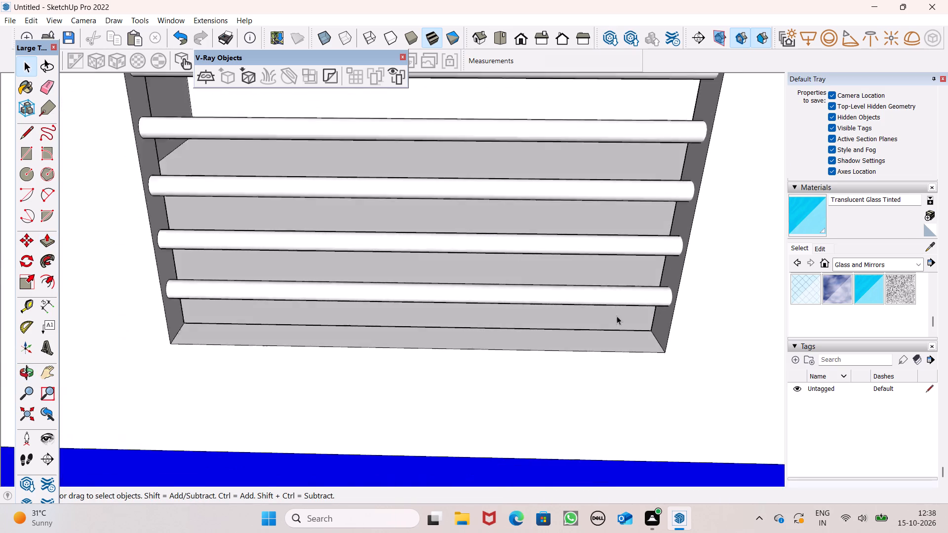
scroll(617, 316, down, 4)
scroll(570, 298, up, 1)
scroll(570, 298, down, 3)
scroll(446, 264, down, 13)
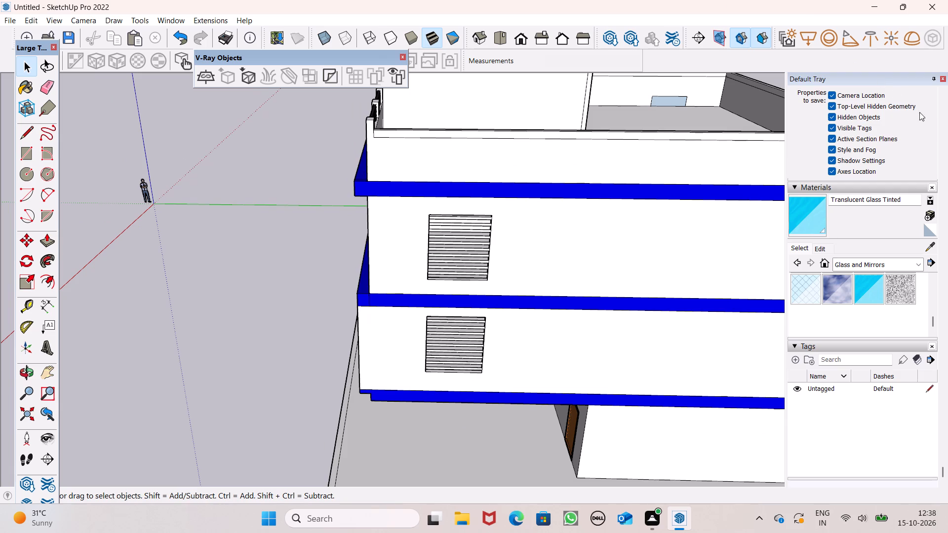
click(849, 267)
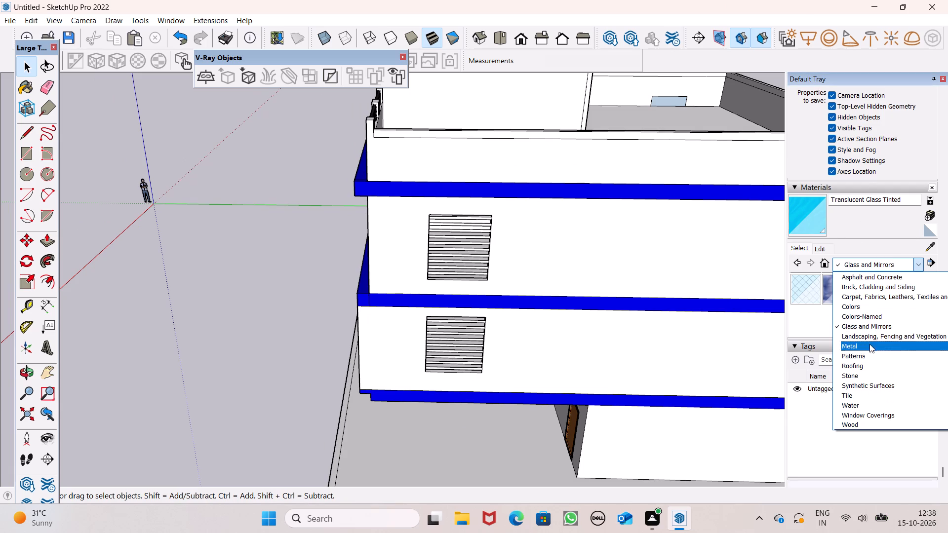
click(867, 303)
scroll(869, 313, down, 1)
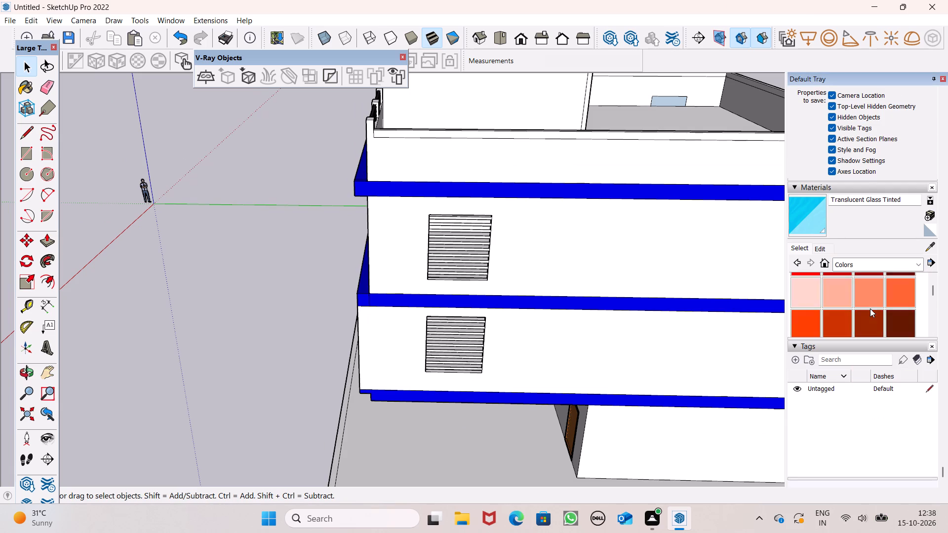
scroll(870, 308, down, 13)
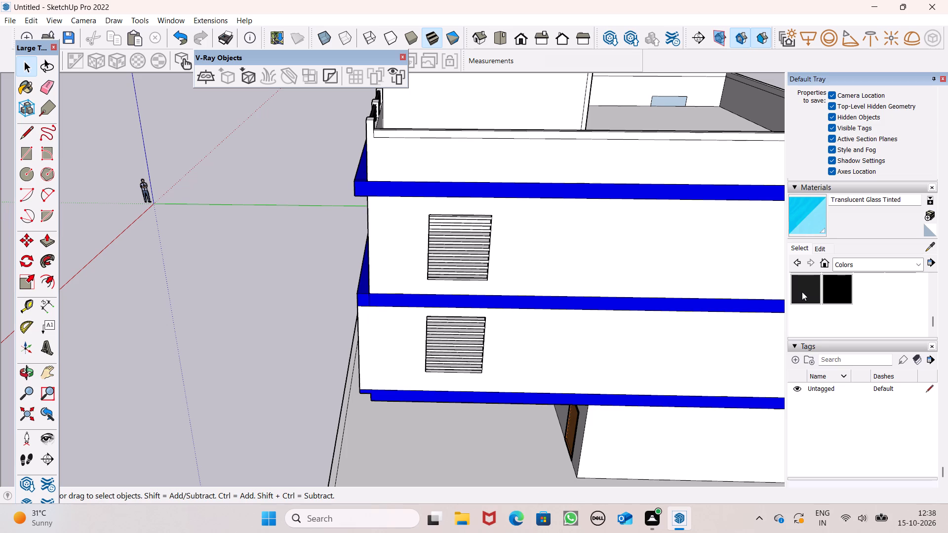
click(802, 292)
scroll(411, 207, up, 6)
scroll(587, 206, up, 5)
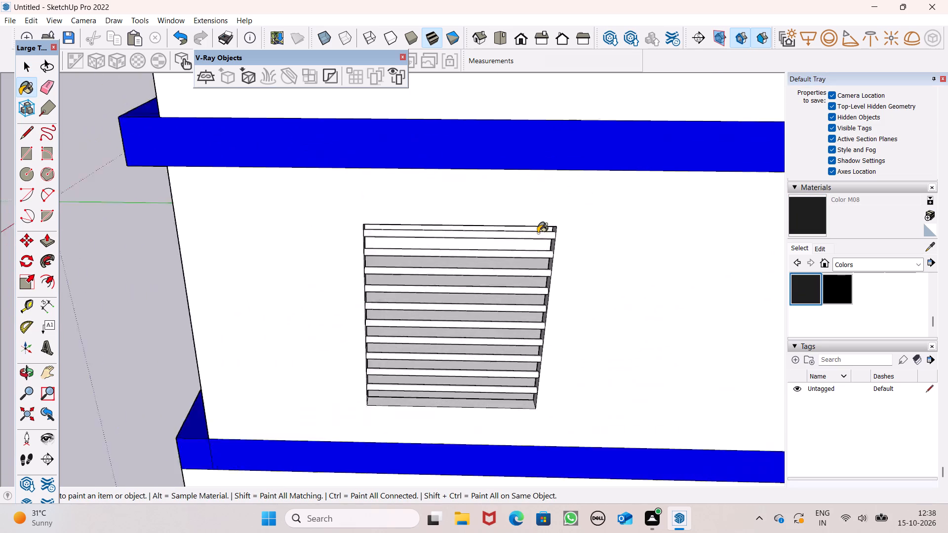
scroll(538, 233, up, 5)
click(515, 228)
click(505, 273)
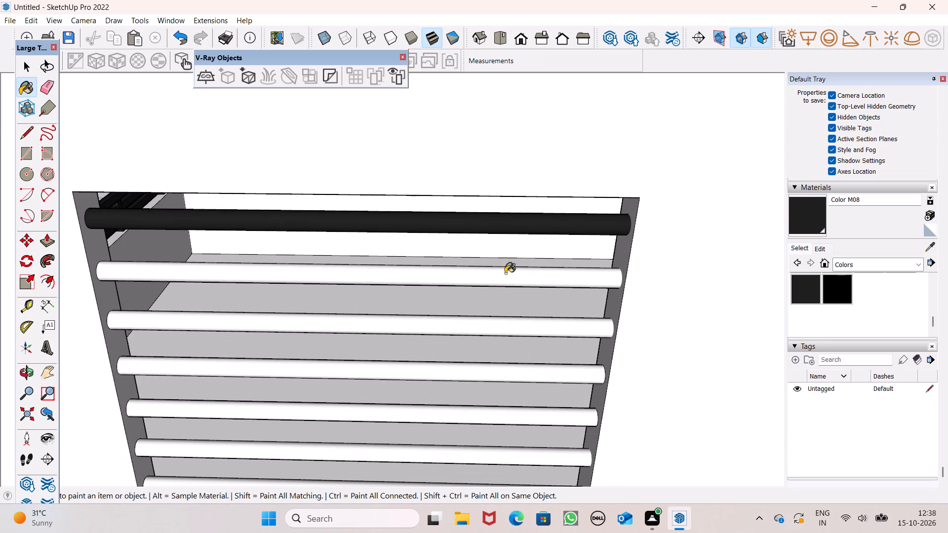
click(446, 325)
Paint the upper opening's fourth to seventh bars with Color M08, undoing the stray fill below them.
scroll(504, 265, down, 4)
scroll(495, 332, up, 3)
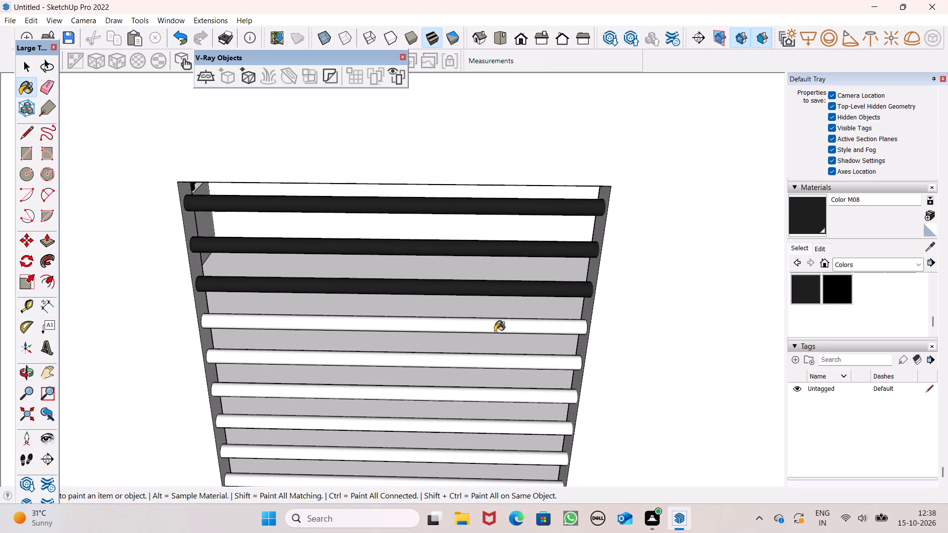
click(497, 328)
click(493, 359)
click(492, 389)
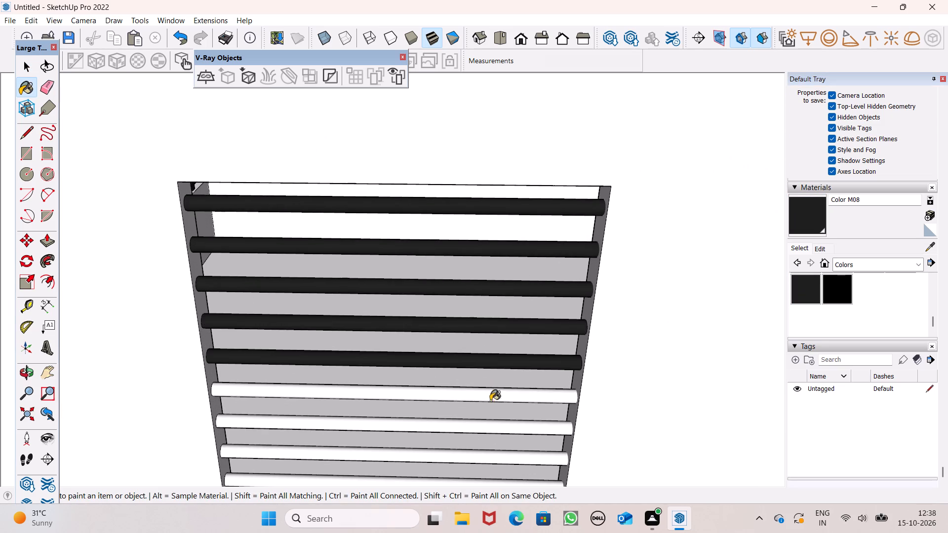
click(479, 424)
drag(474, 442, 471, 446)
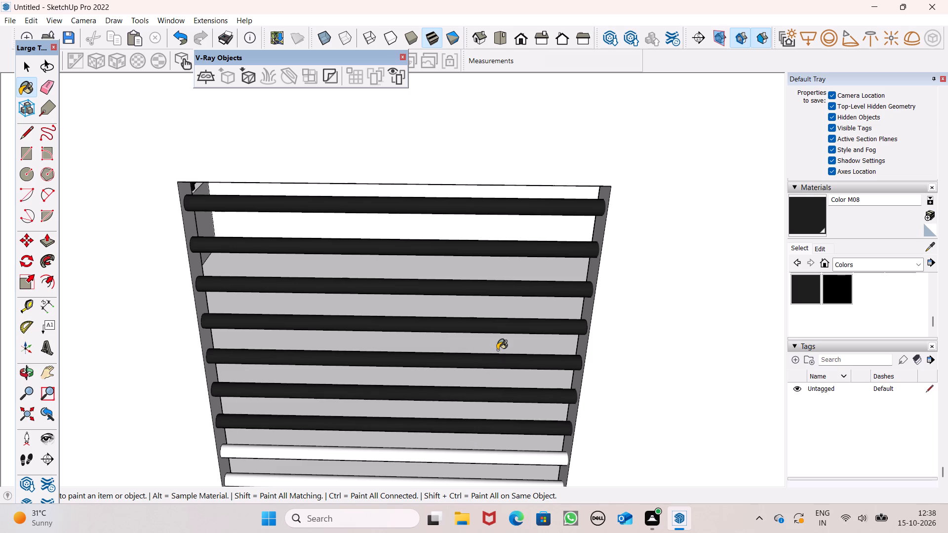
key(ctrl+z)
Paint the upper opening's jamb nearest the building corner, its bottom three bars and its sill with Color M08.
scroll(491, 303, down, 1)
middle_drag(553, 273, 576, 173)
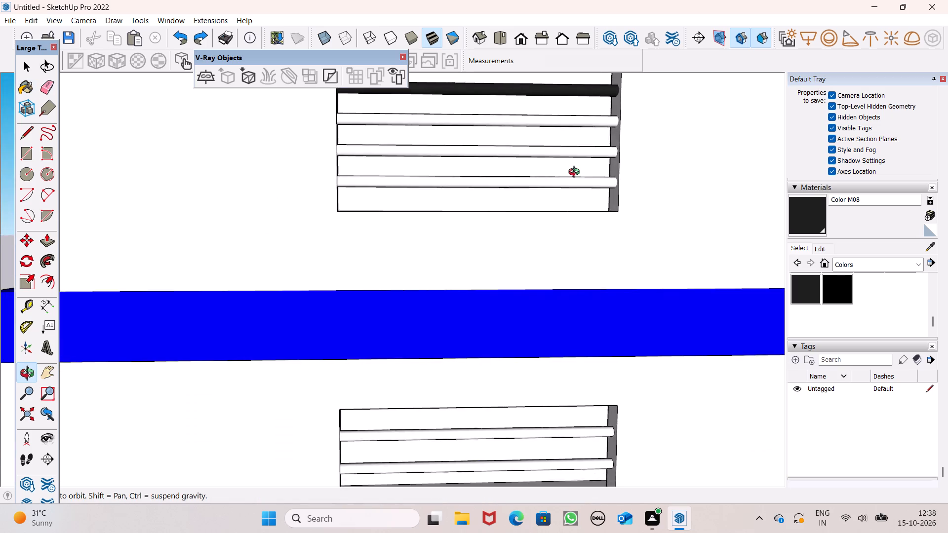
middle_drag(576, 173, 447, 282)
scroll(441, 260, down, 5)
scroll(227, 300, up, 3)
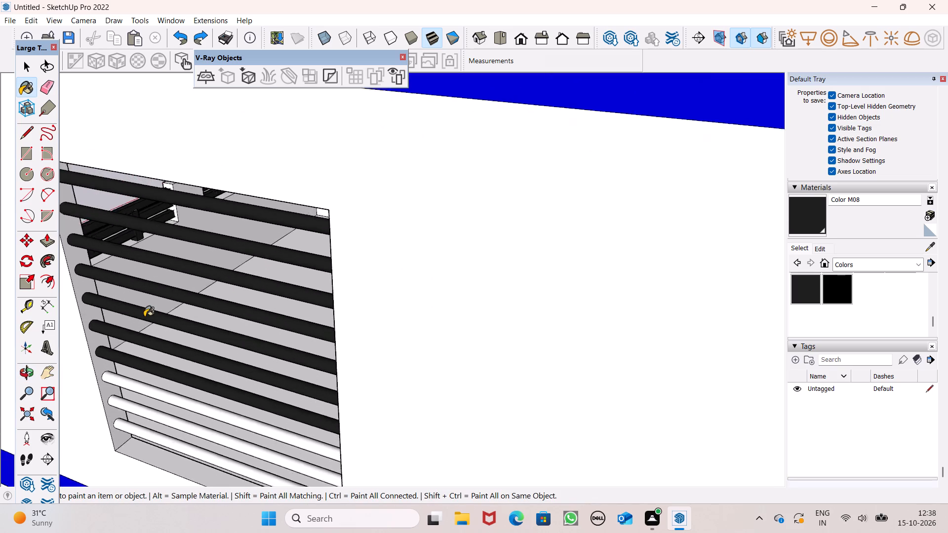
scroll(144, 317, up, 2)
click(85, 310)
scroll(112, 387, up, 2)
drag(114, 387, 115, 392)
click(125, 418)
drag(125, 445, 124, 453)
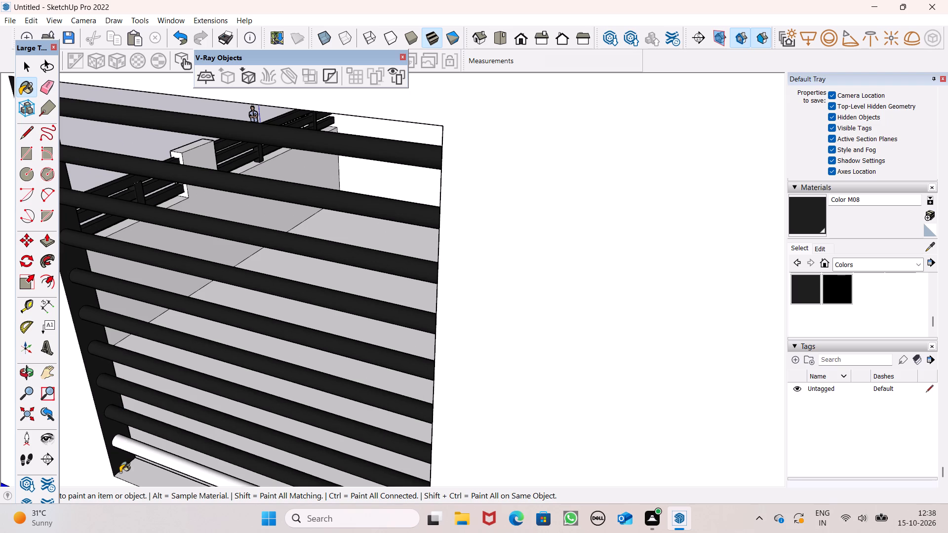
click(142, 450)
click(136, 469)
Paint the upper opening's far jamb and the underside of its head with Color M08.
scroll(184, 369, down, 4)
middle_drag(353, 328, 666, 196)
scroll(494, 130, up, 3)
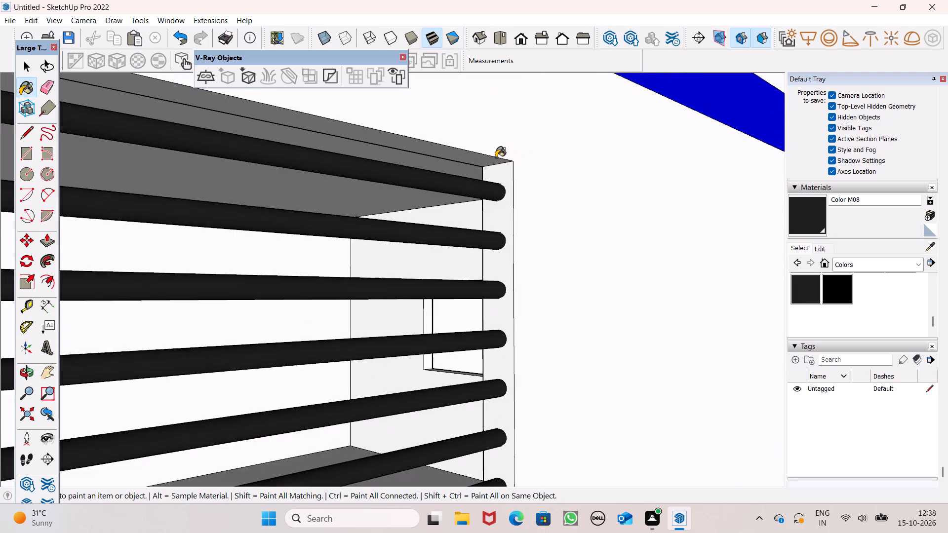
scroll(496, 157, up, 2)
click(494, 165)
click(500, 180)
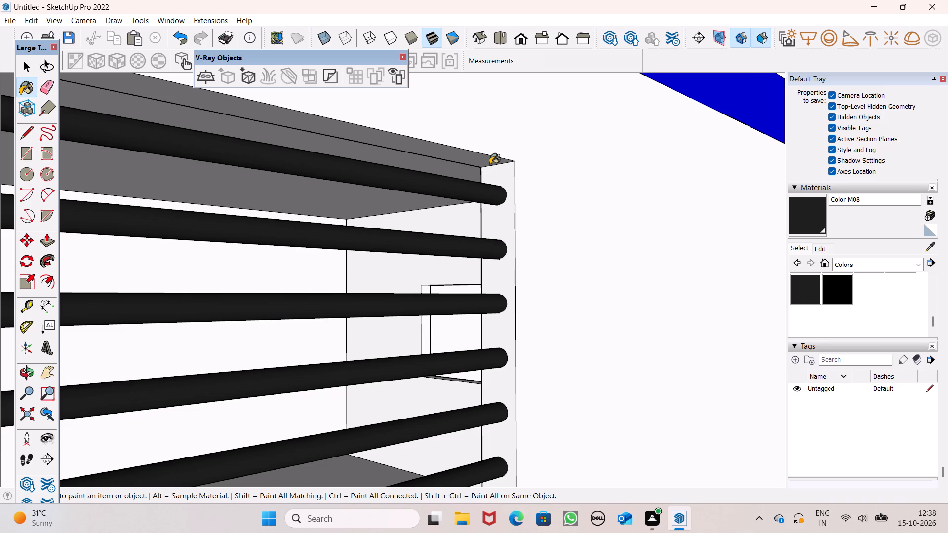
click(490, 164)
Paint the lower side-wall opening's top four round bars with Color M08.
scroll(512, 155, down, 8)
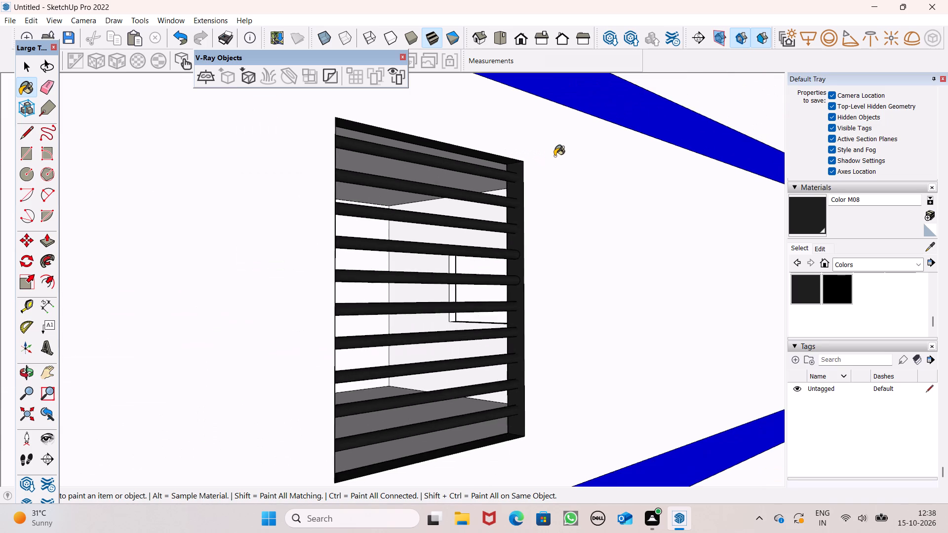
scroll(554, 156, down, 5)
middle_drag(567, 198, 321, 276)
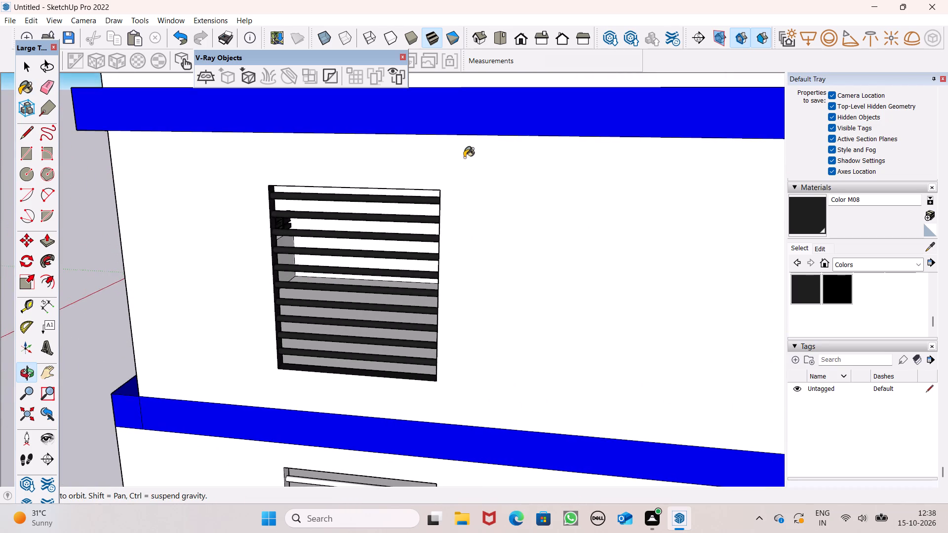
scroll(468, 155, down, 3)
scroll(442, 188, up, 1)
middle_drag(442, 188, 471, 93)
scroll(455, 183, down, 3)
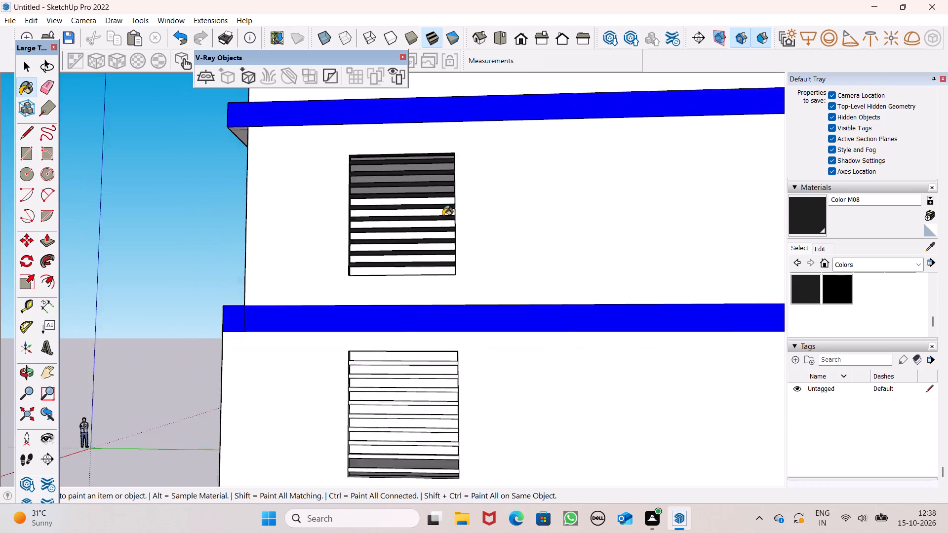
scroll(443, 216, down, 2)
scroll(363, 501, up, 6)
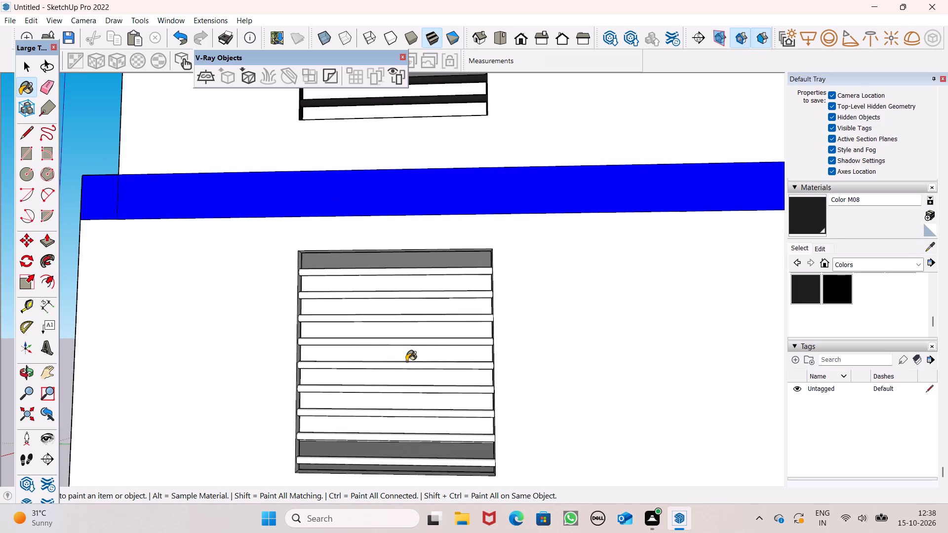
scroll(380, 346, up, 1)
click(389, 264)
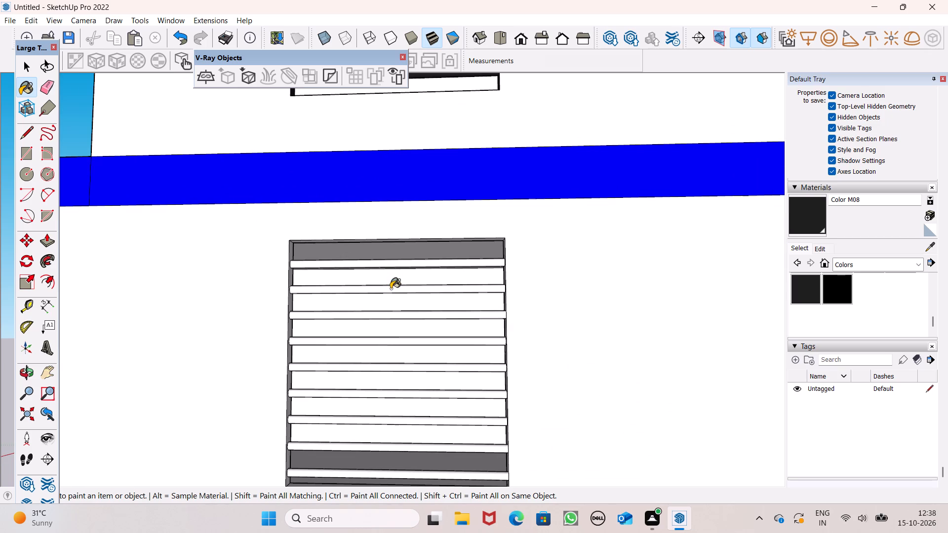
click(391, 289)
drag(390, 311, 390, 317)
click(384, 343)
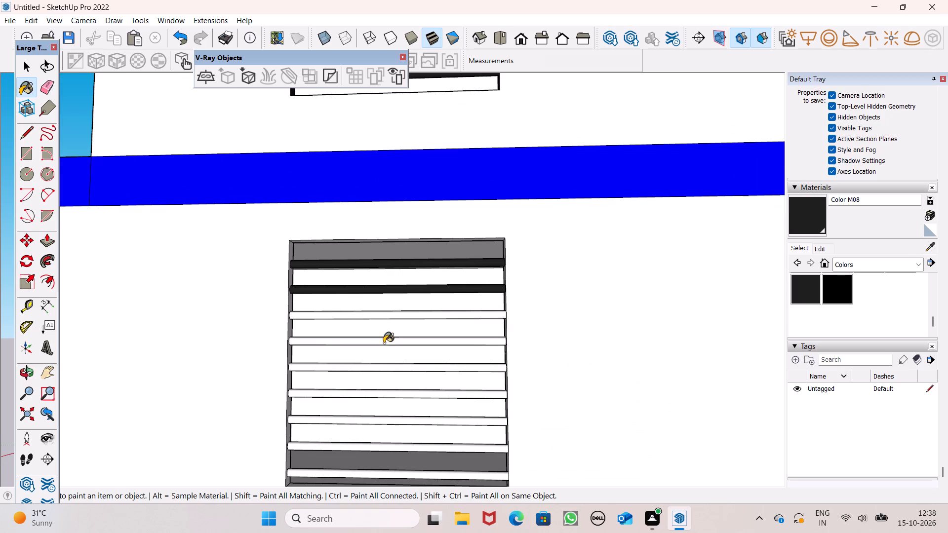
Paint the lower opening's fifth to ninth bars with Color M08.
click(386, 369)
click(383, 394)
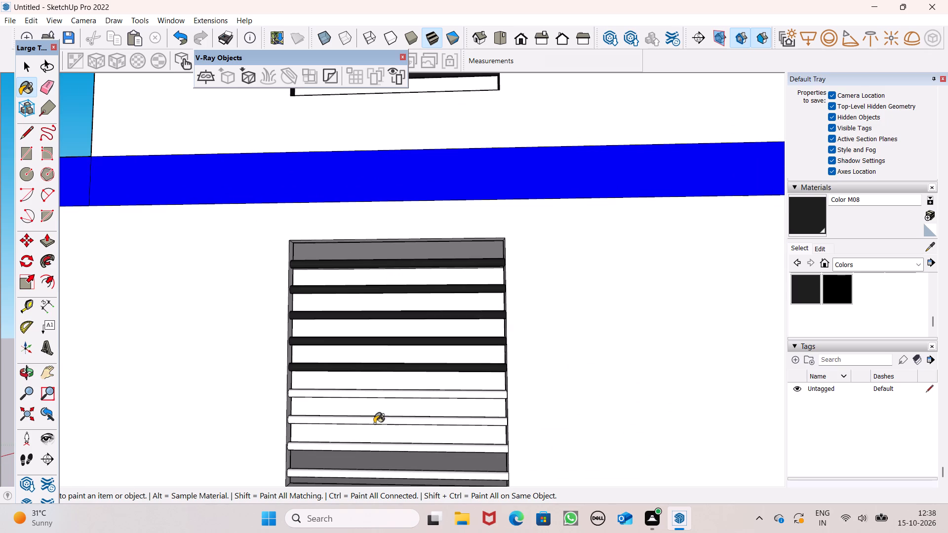
click(373, 418)
click(355, 447)
scroll(406, 378, down, 4)
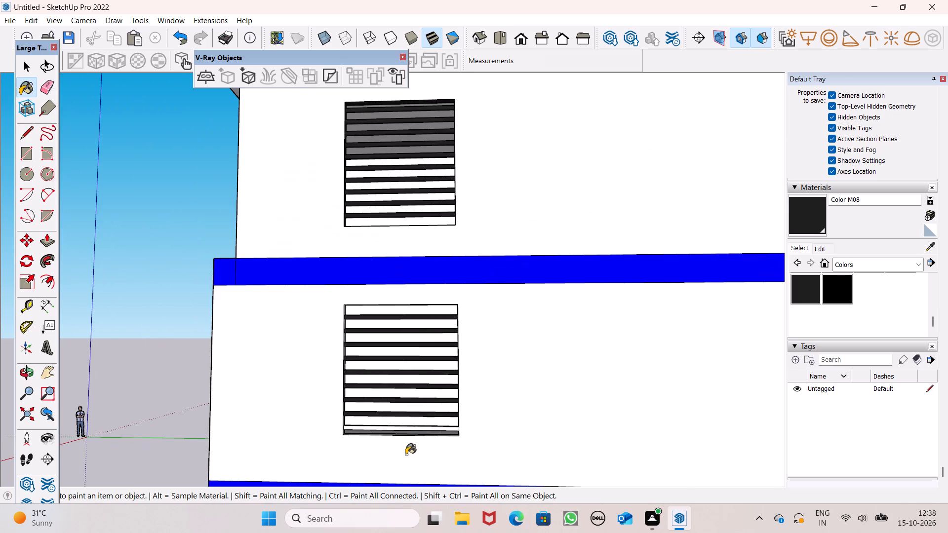
scroll(414, 449, up, 5)
click(424, 421)
Paint the lower opening's jamb nearest the building corner and its sill with Color M08.
middle_drag(448, 458, 322, 496)
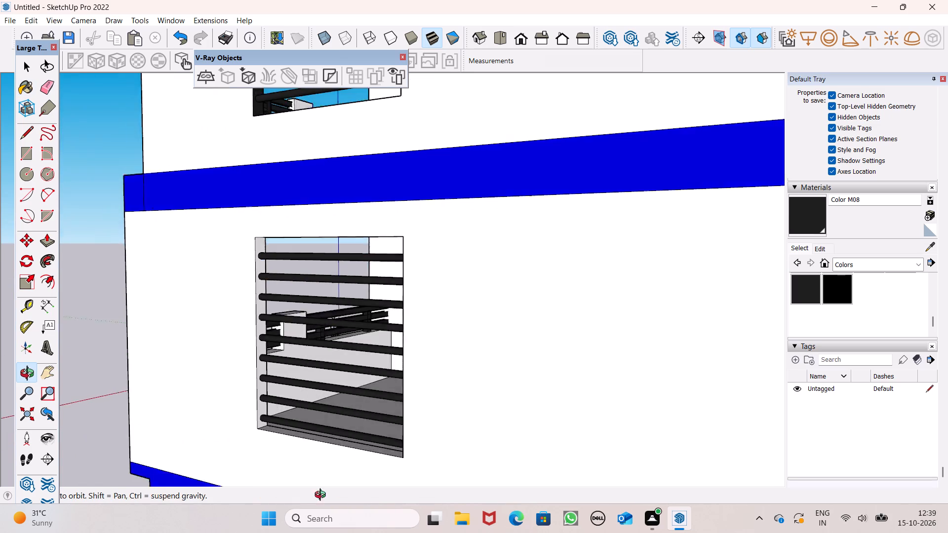
middle_drag(322, 496, 287, 501)
scroll(270, 454, up, 6)
click(246, 381)
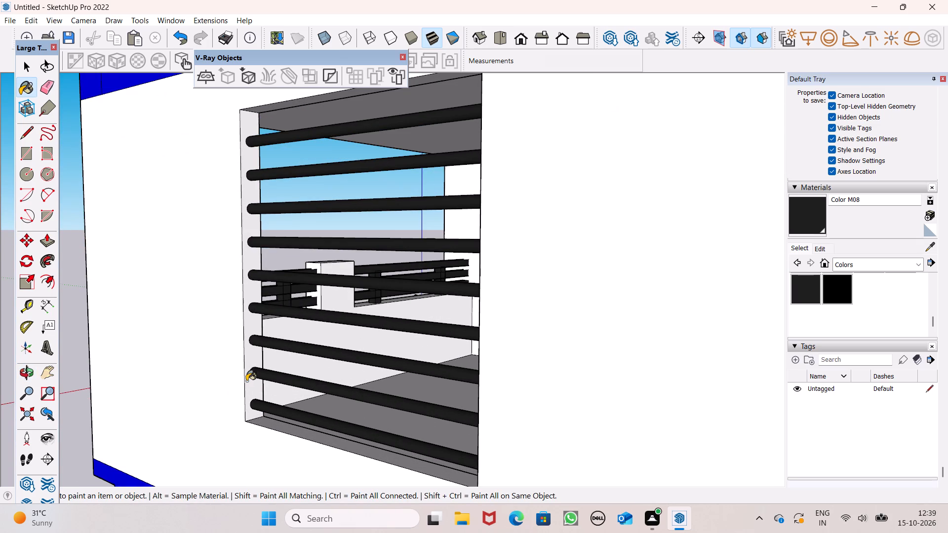
click(289, 430)
Paint the lower opening's far jamb and the underside of its head with Color M08.
scroll(302, 393, down, 3)
middle_drag(373, 389, 565, 373)
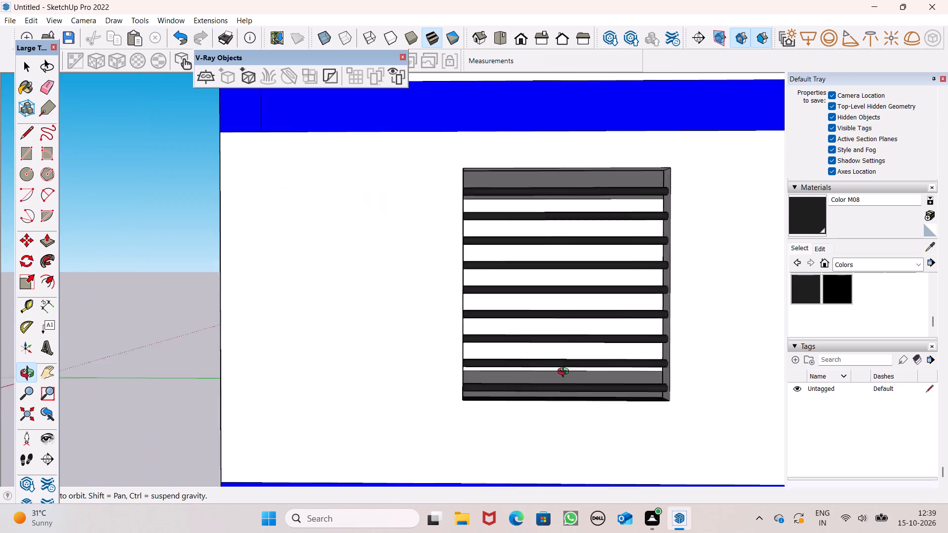
middle_drag(565, 373, 592, 388)
scroll(674, 291, up, 2)
scroll(683, 264, down, 1)
scroll(683, 262, up, 1)
scroll(683, 252, down, 4)
scroll(695, 179, up, 3)
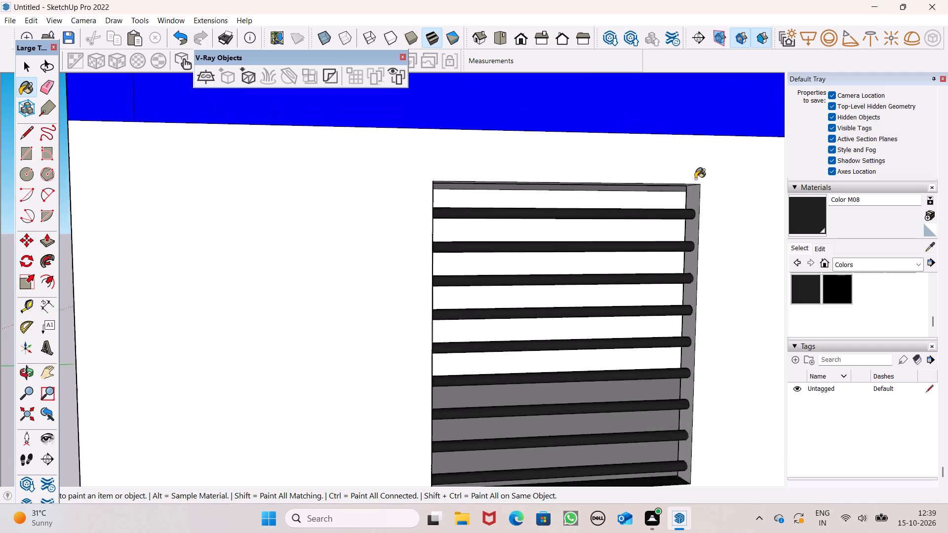
scroll(695, 179, up, 6)
middle_drag(692, 212, 716, 125)
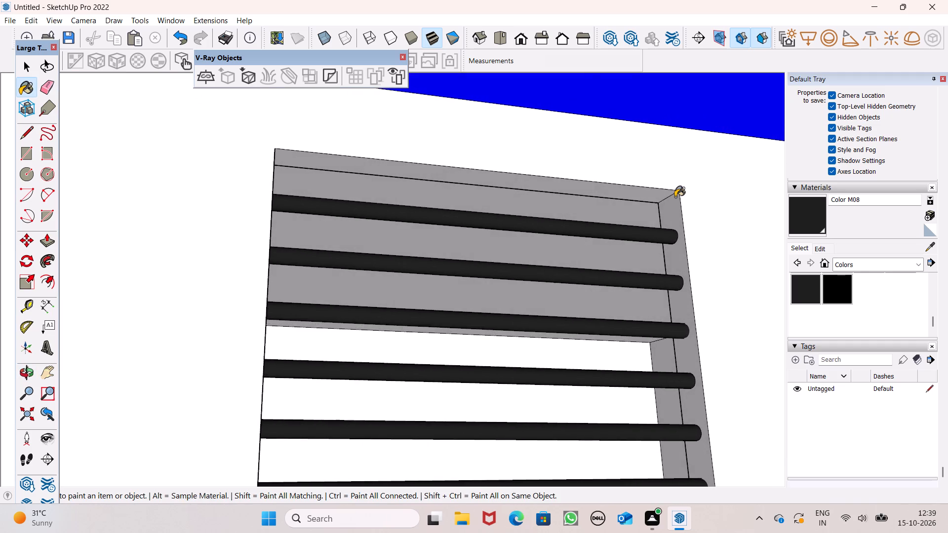
scroll(675, 197, up, 5)
click(657, 190)
click(667, 207)
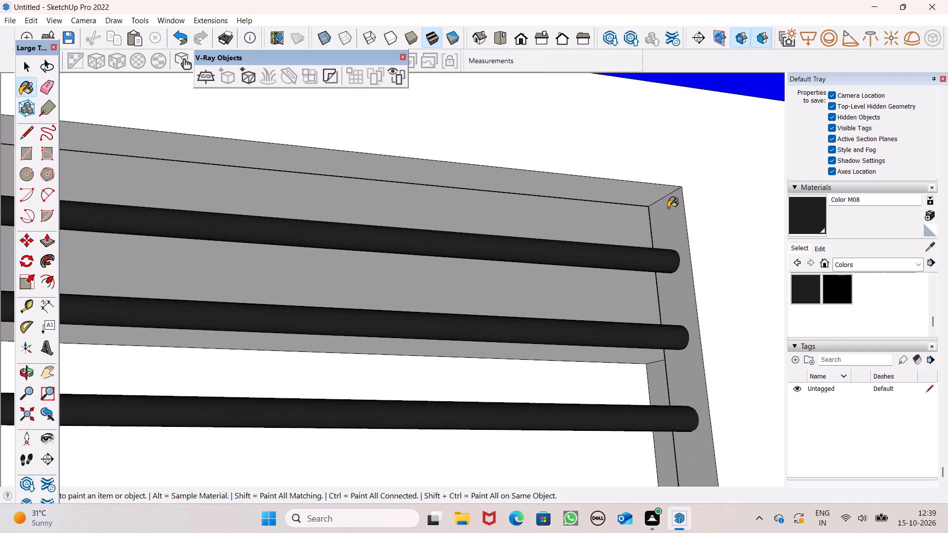
Examine both painted barred openings from the side wall and from the front balconies.
scroll(672, 198, down, 15)
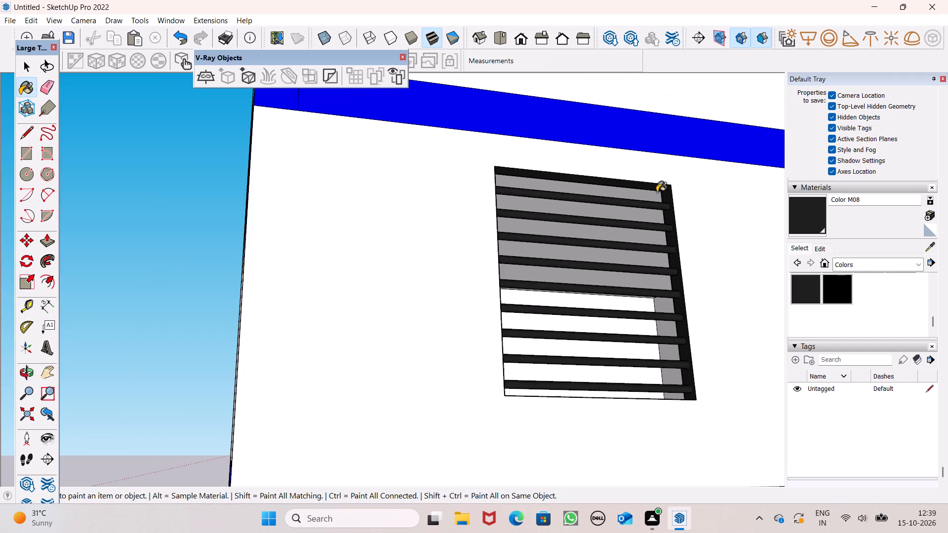
middle_drag(659, 232, 468, 313)
scroll(484, 219, down, 5)
middle_drag(482, 252, 472, 313)
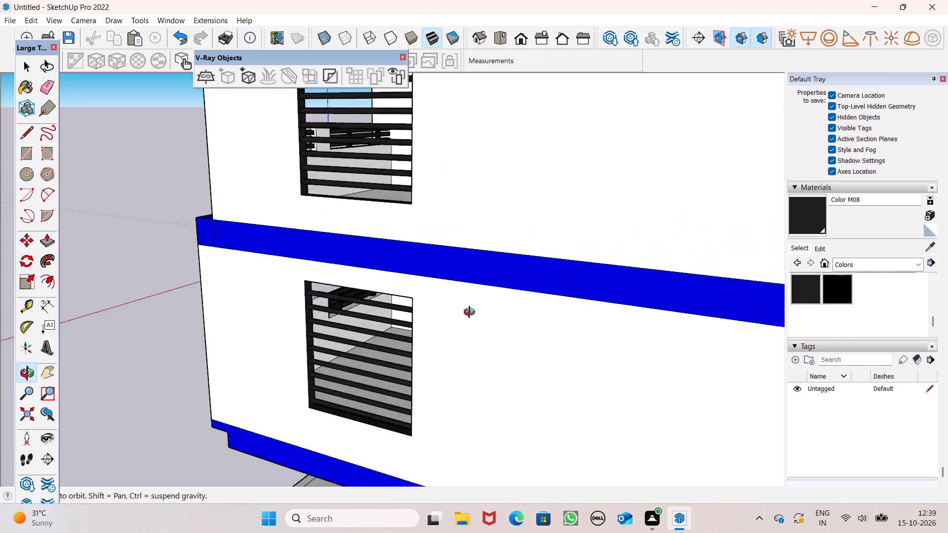
middle_drag(472, 313, 584, 361)
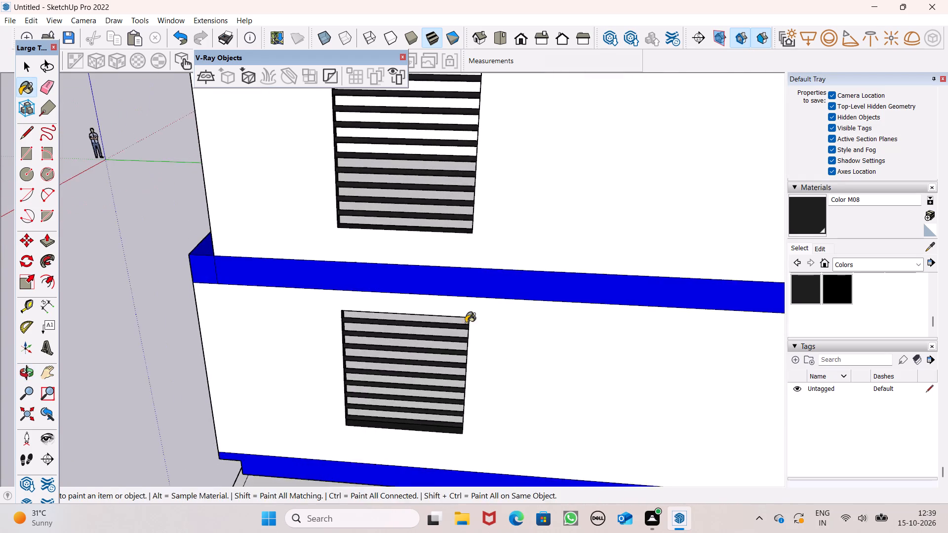
middle_drag(277, 322, 711, 309)
middle_drag(452, 252, 625, 260)
scroll(570, 187, up, 3)
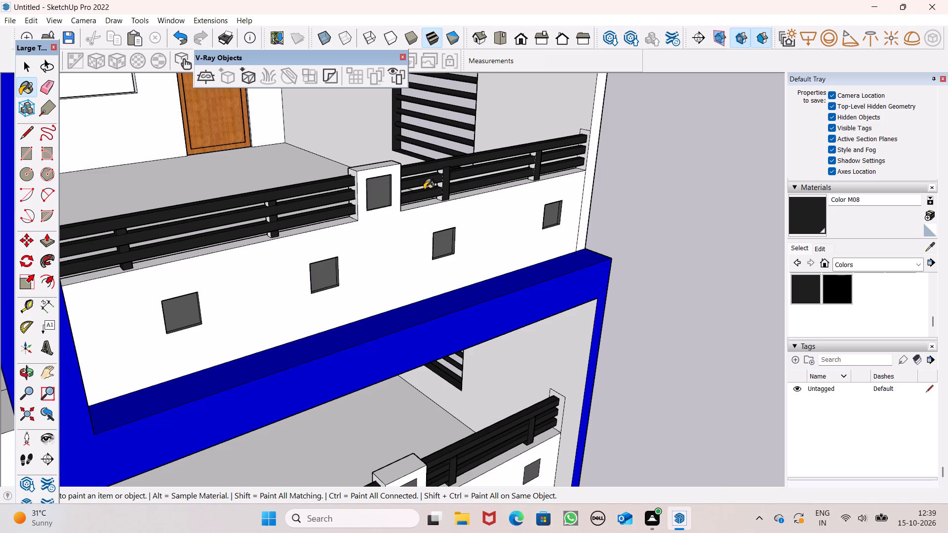
key(space)
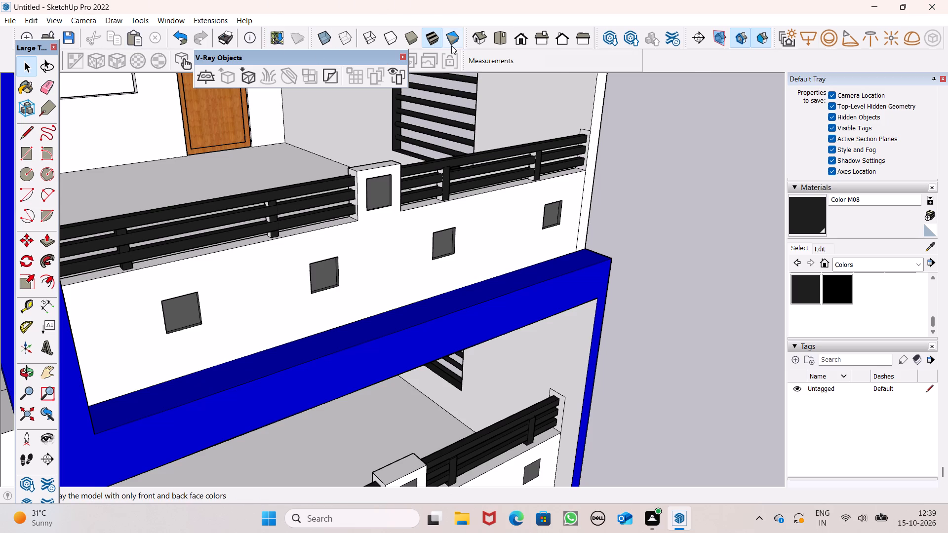
Paint the floors of the two blue-framed front balconies with Stone Vein Gray from the Stone materials.
key(space)
scroll(676, 182, down, 5)
scroll(637, 189, down, 3)
middle_drag(709, 233, 709, 234)
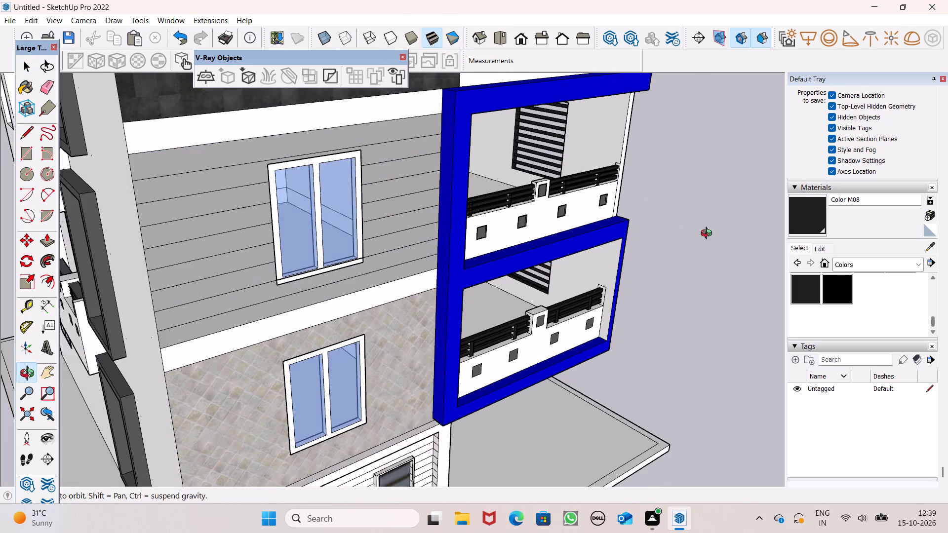
middle_drag(709, 234, 590, 221)
scroll(591, 223, up, 1)
click(697, 218)
scroll(680, 203, down, 5)
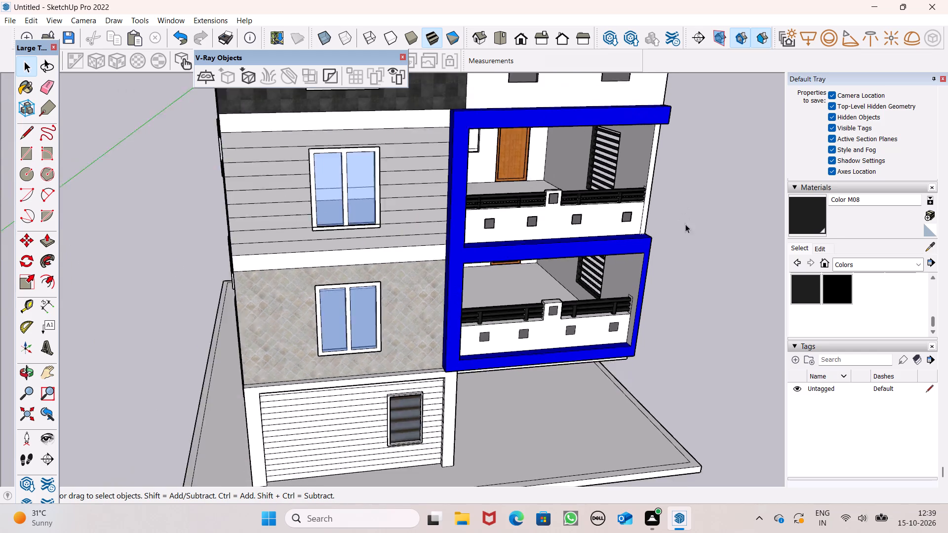
middle_drag(776, 338, 678, 340)
scroll(669, 295, down, 2)
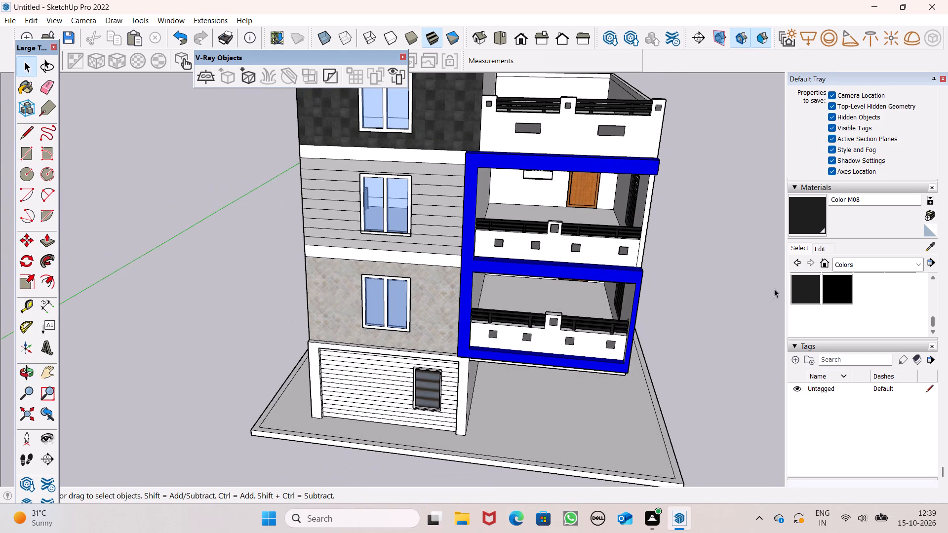
click(879, 270)
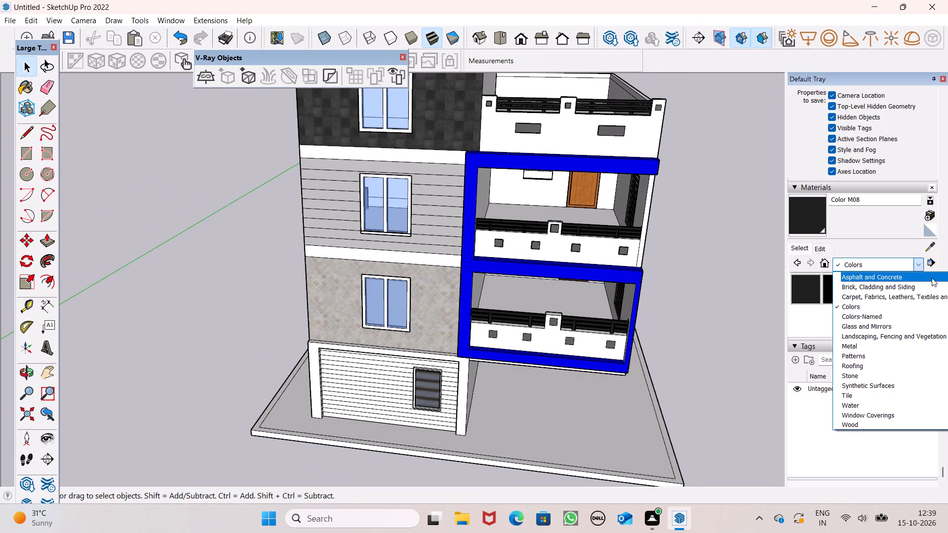
click(932, 278)
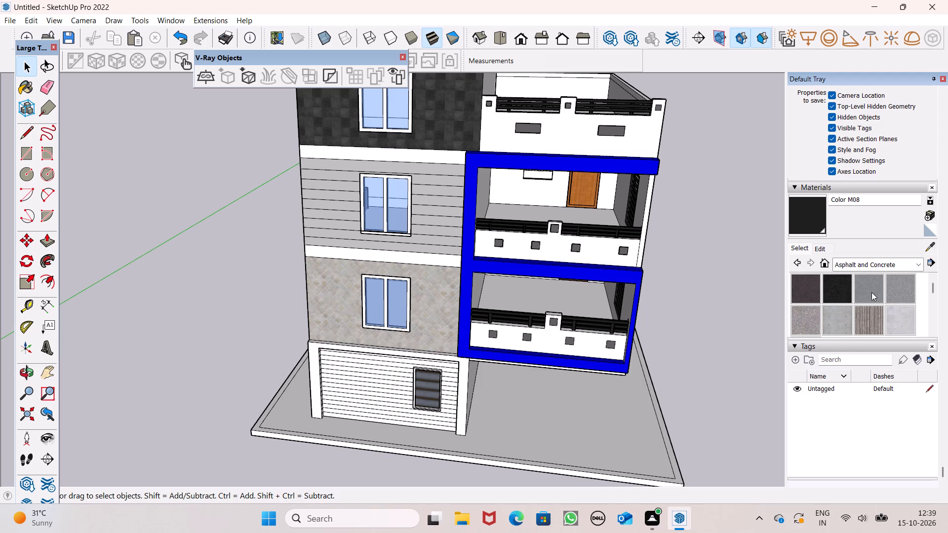
click(897, 261)
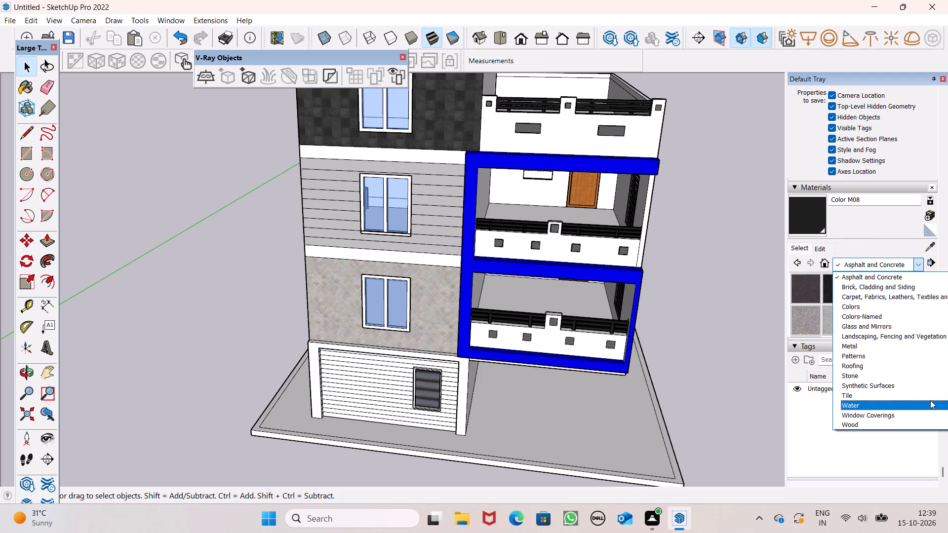
click(900, 375)
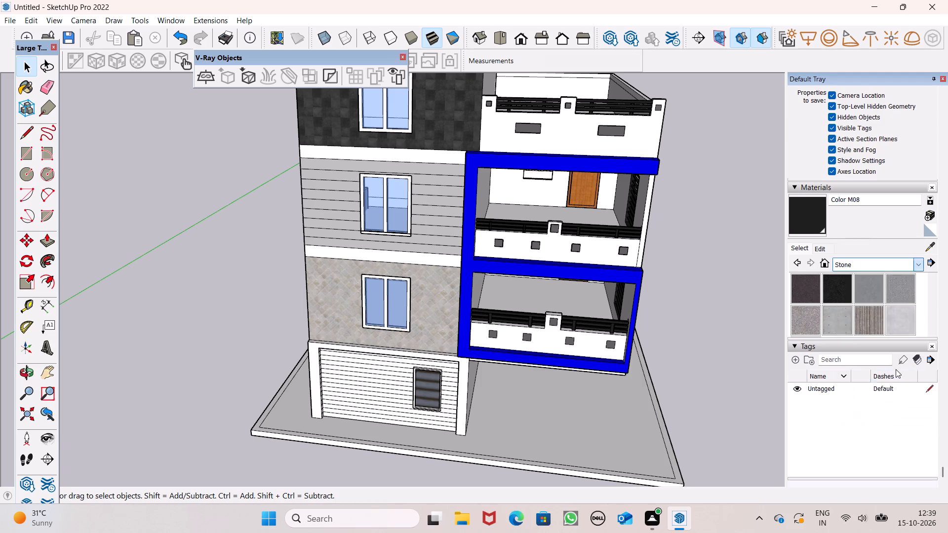
click(898, 319)
scroll(615, 307, up, 2)
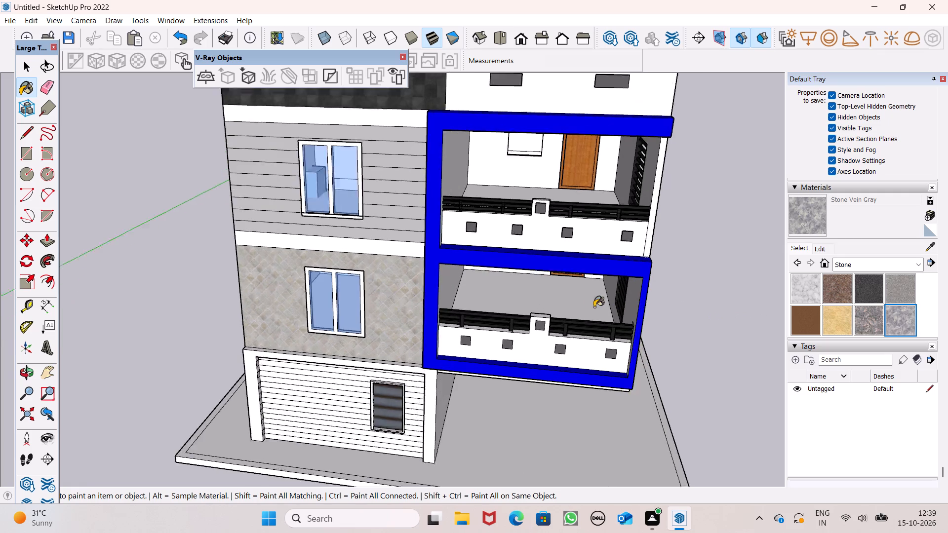
scroll(594, 307, up, 2)
click(561, 306)
middle_drag(651, 285, 553, 362)
click(567, 256)
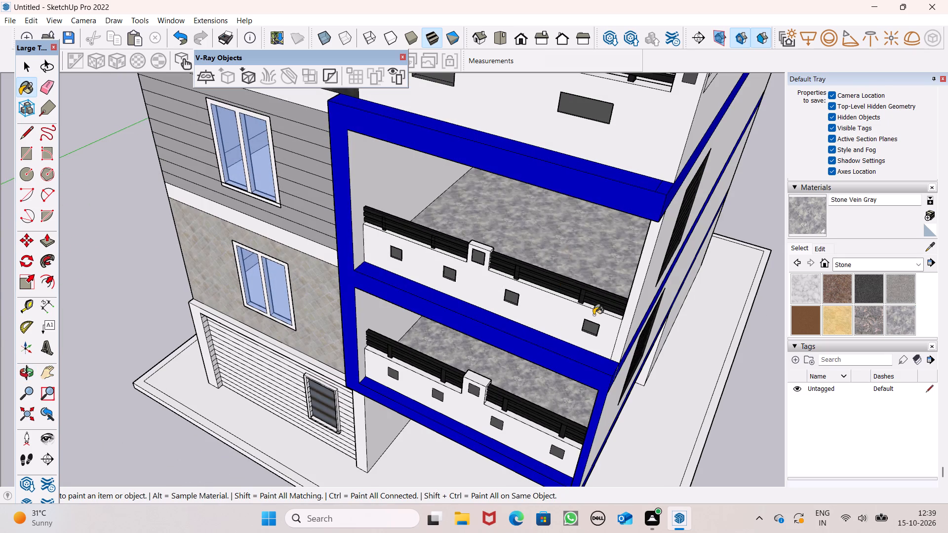
Examine the painted balcony floors and the whole house from the front, the side and above.
middle_drag(593, 315, 793, 287)
scroll(680, 302, up, 1)
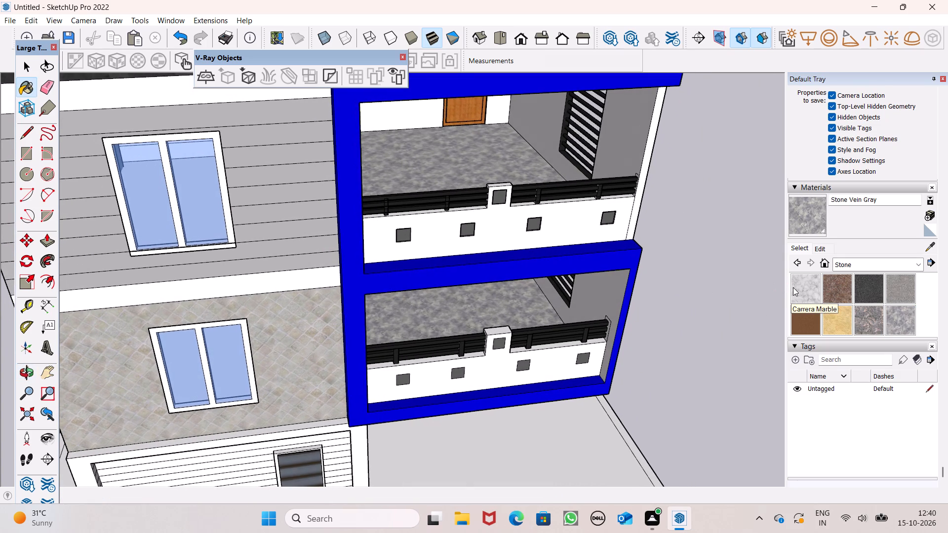
scroll(781, 302, down, 3)
middle_drag(777, 337, 752, 309)
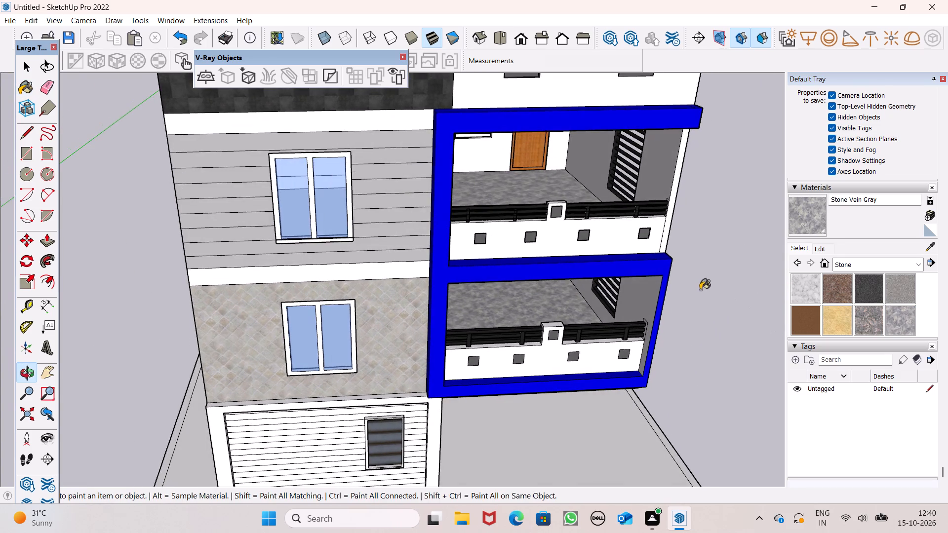
scroll(700, 285, down, 7)
middle_drag(693, 311, 693, 305)
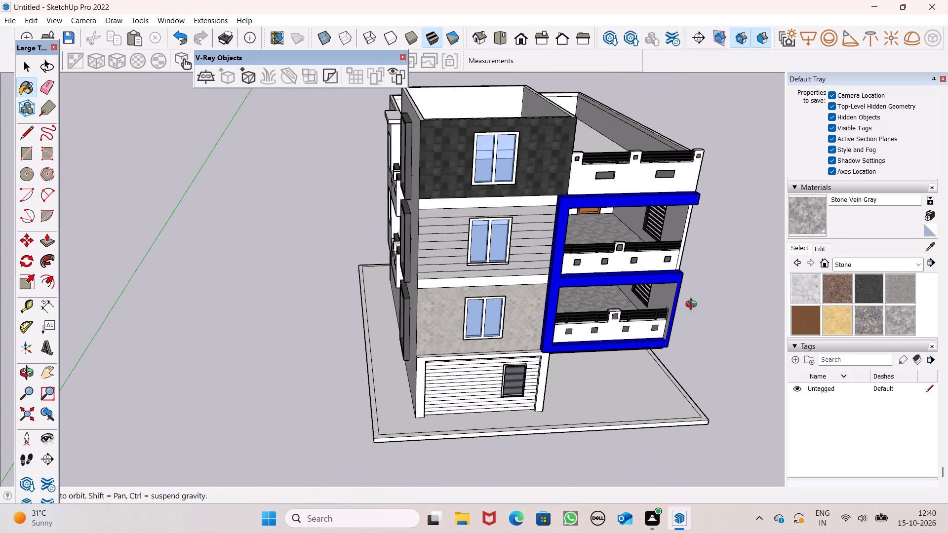
middle_drag(693, 305, 727, 235)
middle_drag(727, 235, 830, 238)
middle_drag(628, 313, 752, 286)
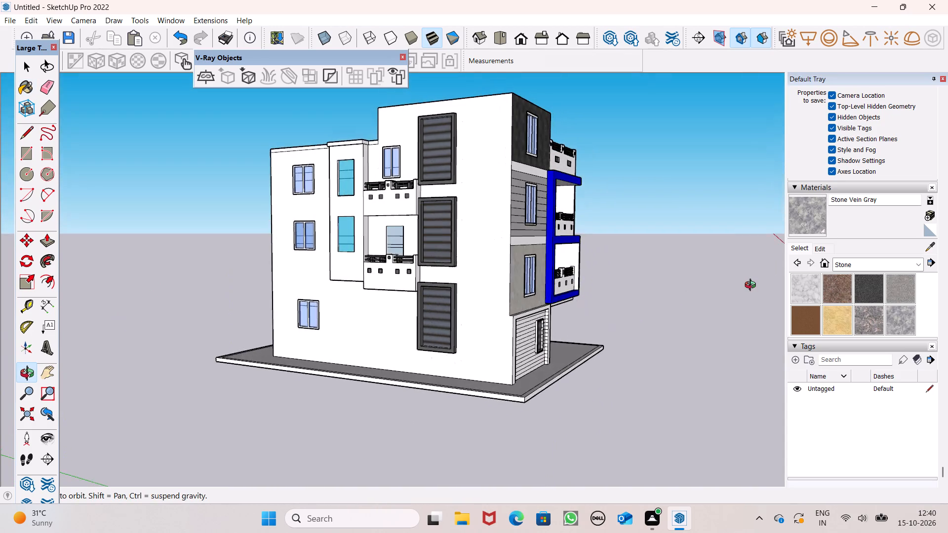
middle_drag(752, 286, 628, 343)
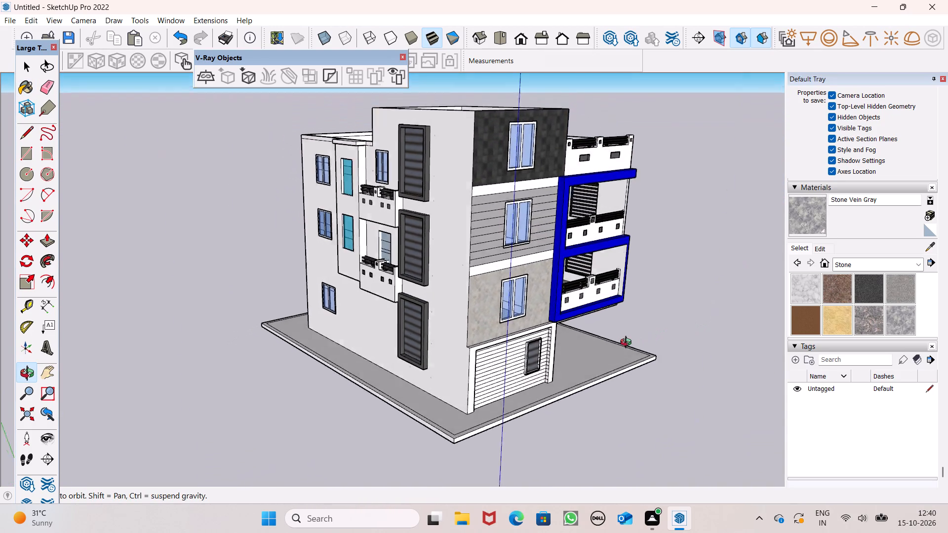
middle_drag(628, 343, 624, 343)
key(space)
middle_drag(530, 395, 414, 457)
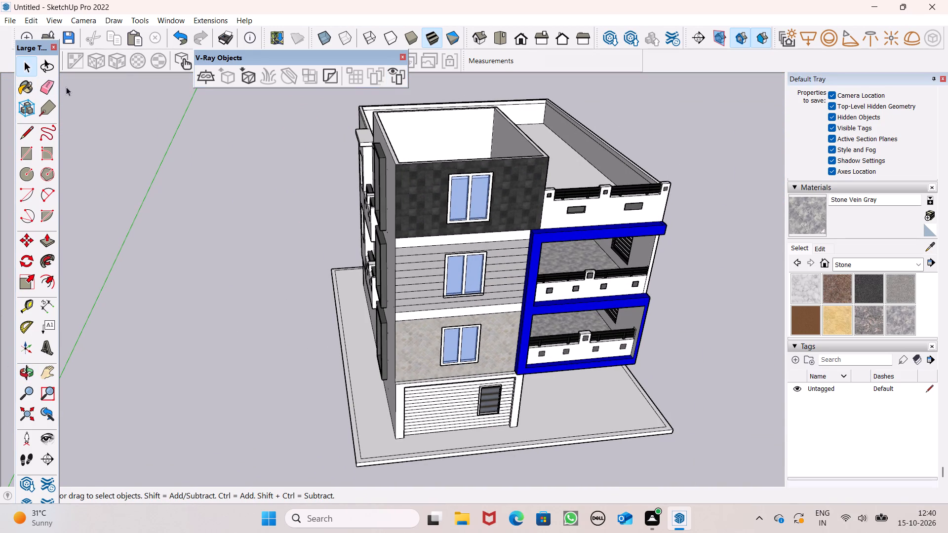
Draw a line across the plot's front border strip near the corner on the balcony side.
click(24, 130)
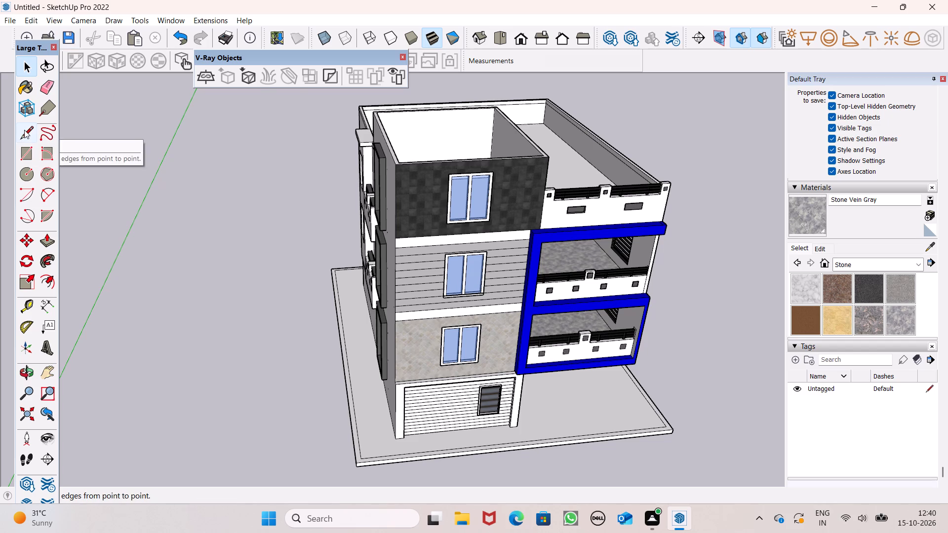
scroll(118, 97, down, 2)
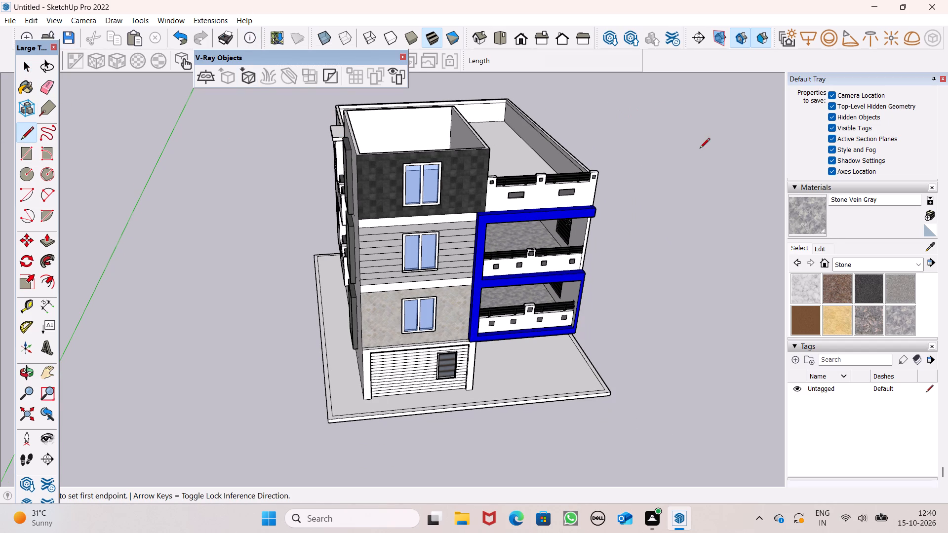
scroll(607, 359, up, 5)
scroll(599, 427, up, 5)
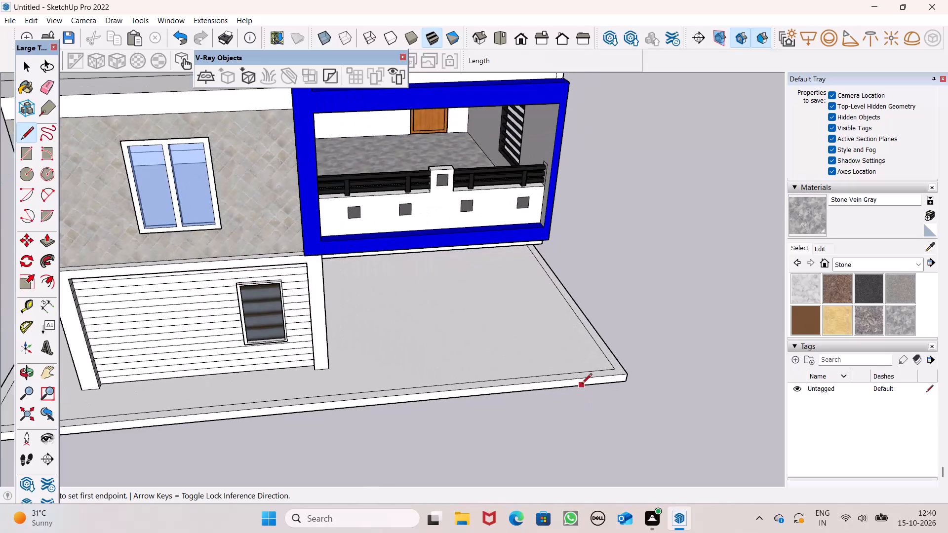
scroll(587, 378, up, 6)
click(571, 369)
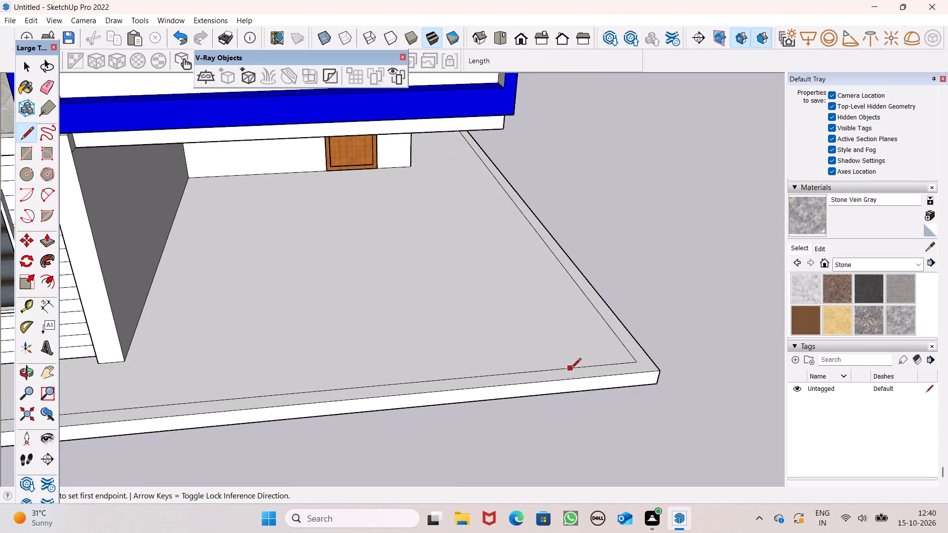
click(575, 377)
scroll(647, 322, down, 5)
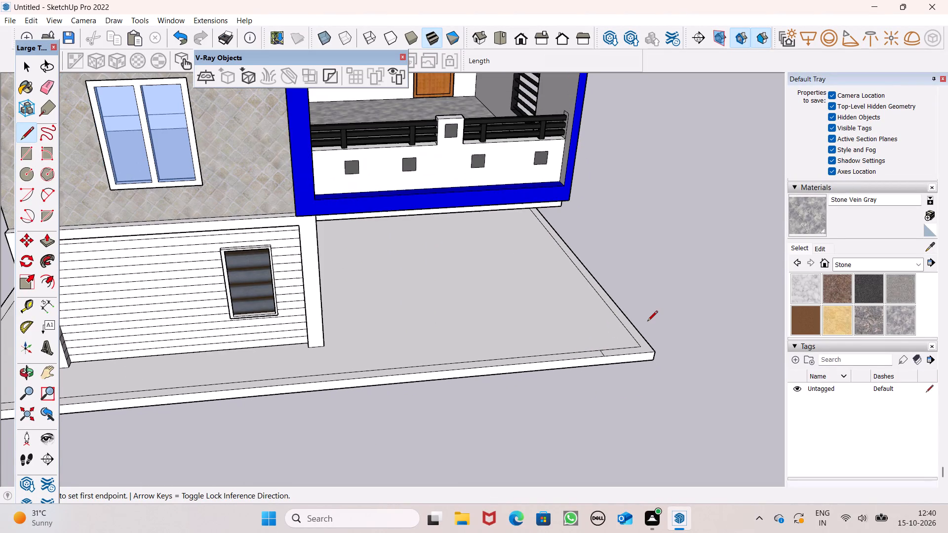
Draw two parallel 9" lines across the front border strip, near the garage's balcony-side pillar.
scroll(647, 322, down, 2)
scroll(531, 322, up, 1)
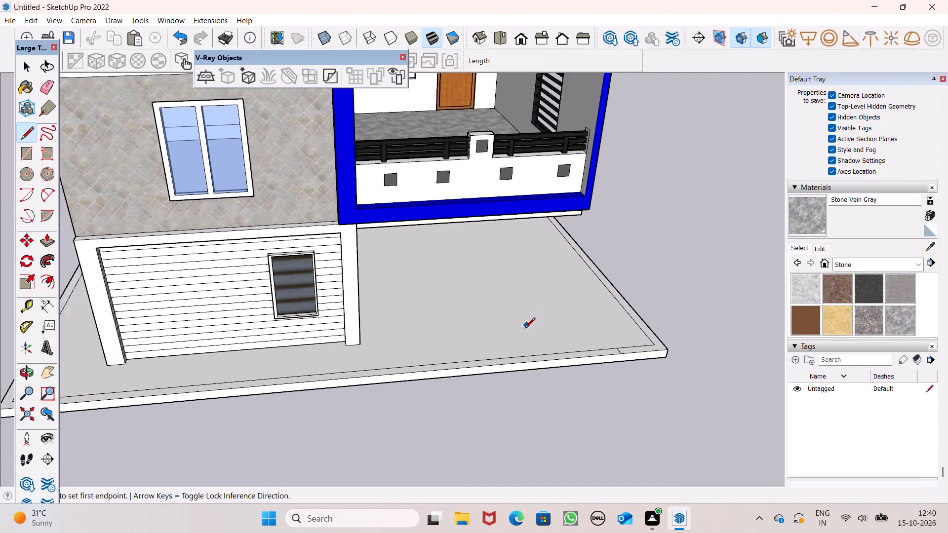
scroll(525, 329, up, 2)
scroll(524, 331, down, 1)
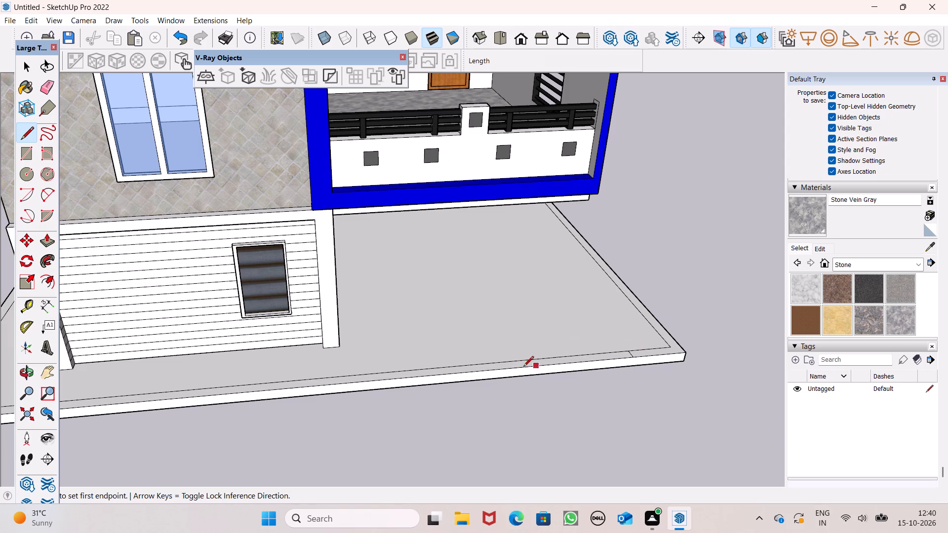
scroll(359, 363, up, 8)
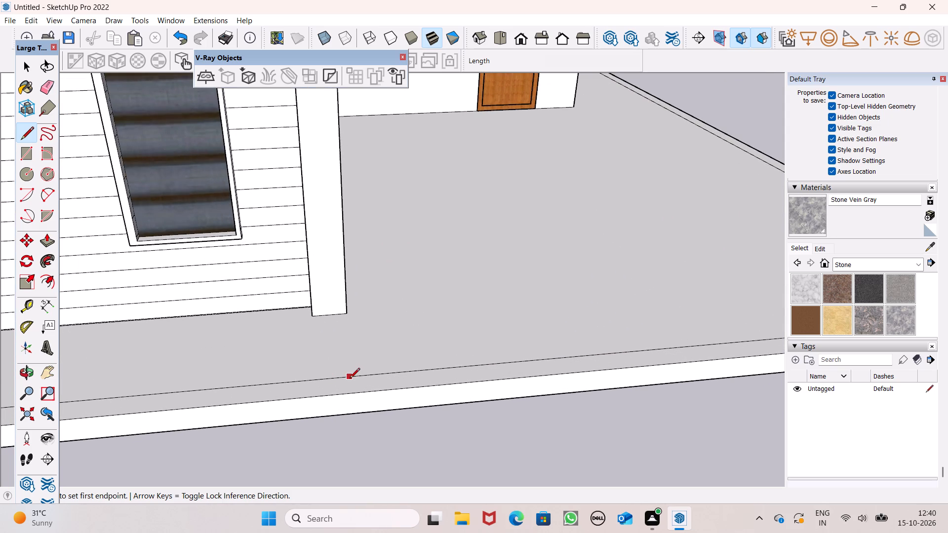
click(350, 378)
click(349, 392)
click(282, 384)
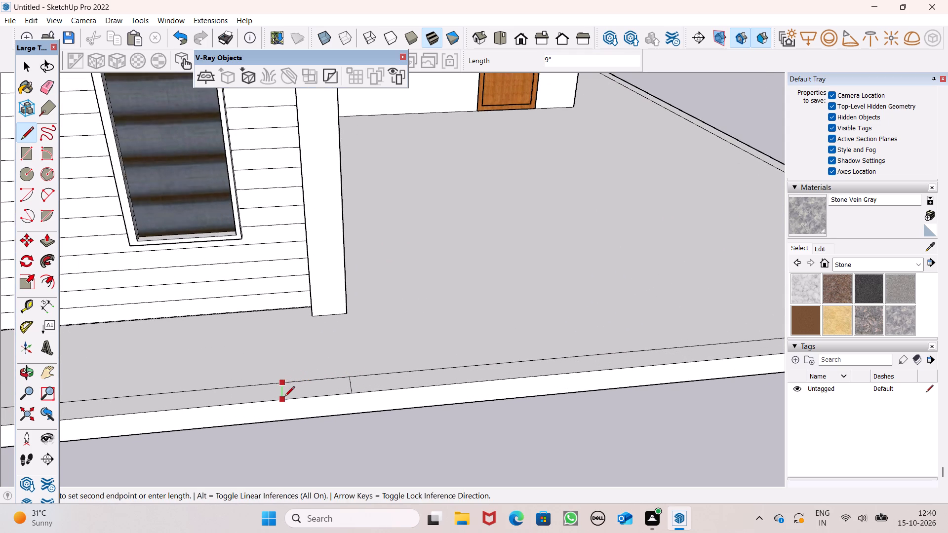
click(284, 397)
Draw a 9" line across the front border strip near the plot corner on the garage side.
scroll(452, 277, down, 6)
scroll(507, 259, down, 3)
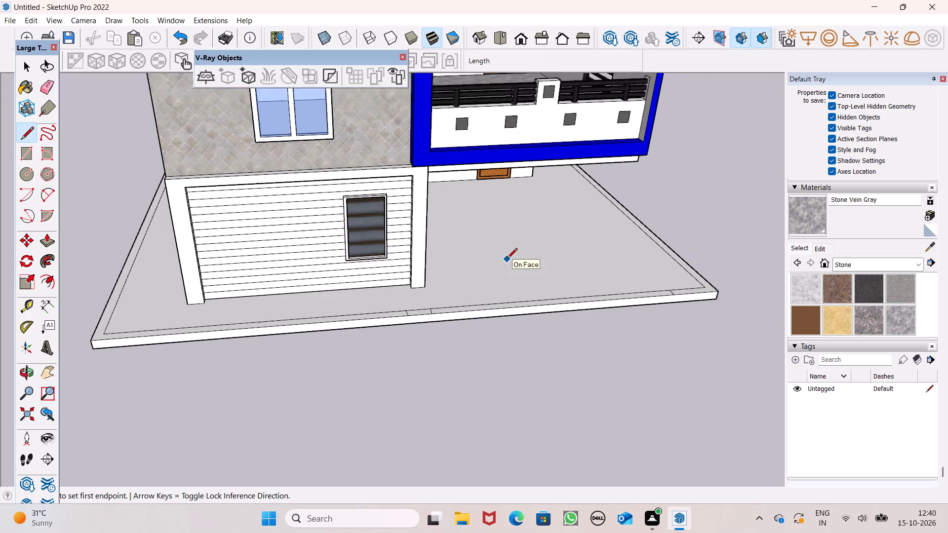
scroll(507, 259, up, 1)
scroll(507, 259, down, 1)
scroll(513, 143, down, 2)
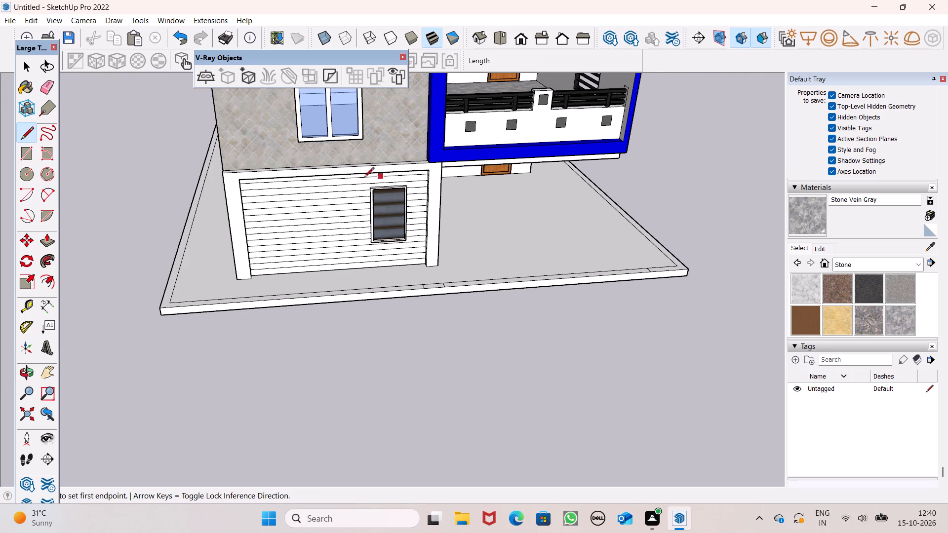
scroll(294, 190, down, 1)
scroll(294, 190, up, 1)
scroll(294, 190, down, 1)
scroll(294, 190, up, 2)
scroll(190, 281, up, 5)
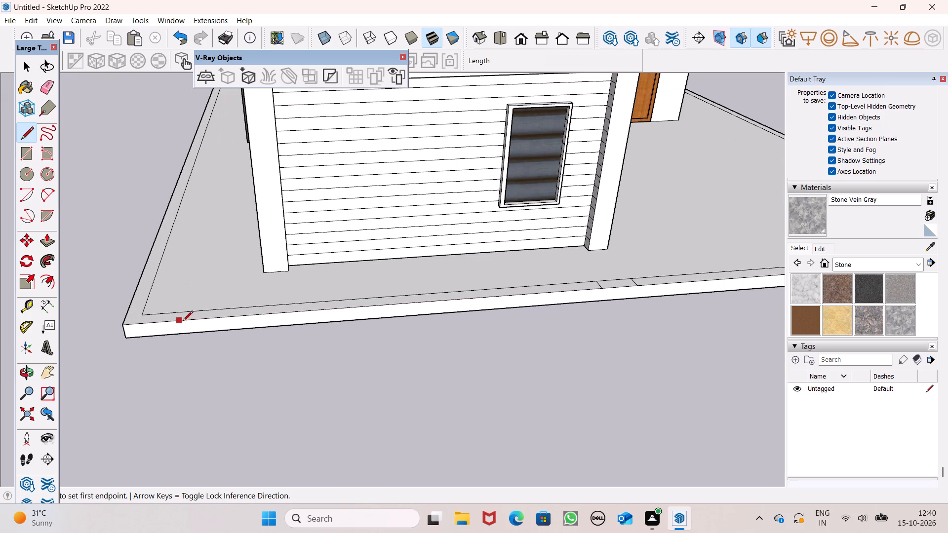
click(253, 304)
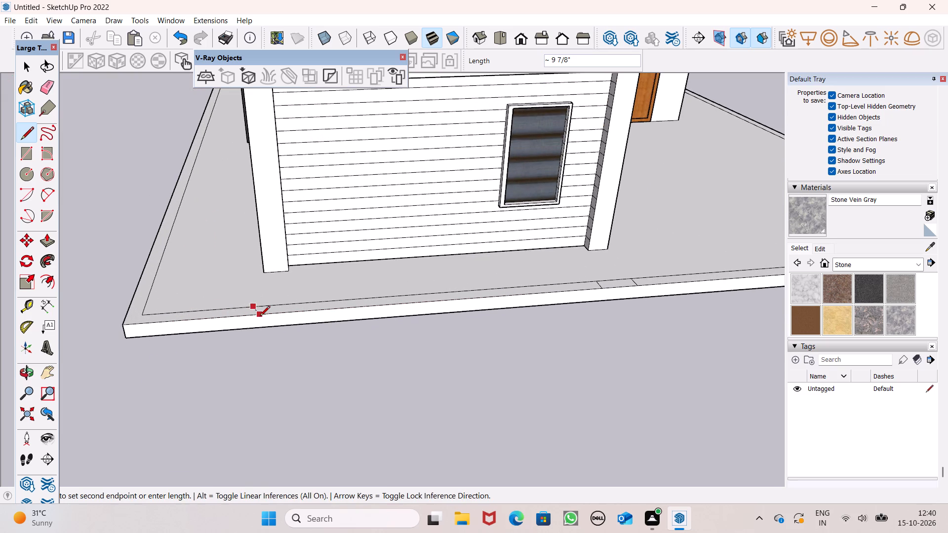
click(252, 317)
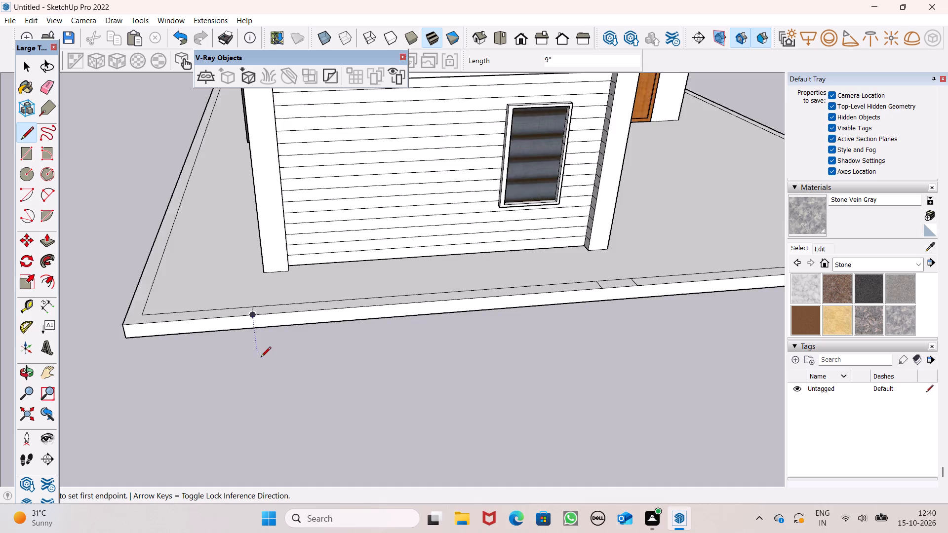
scroll(262, 361, down, 5)
key(space)
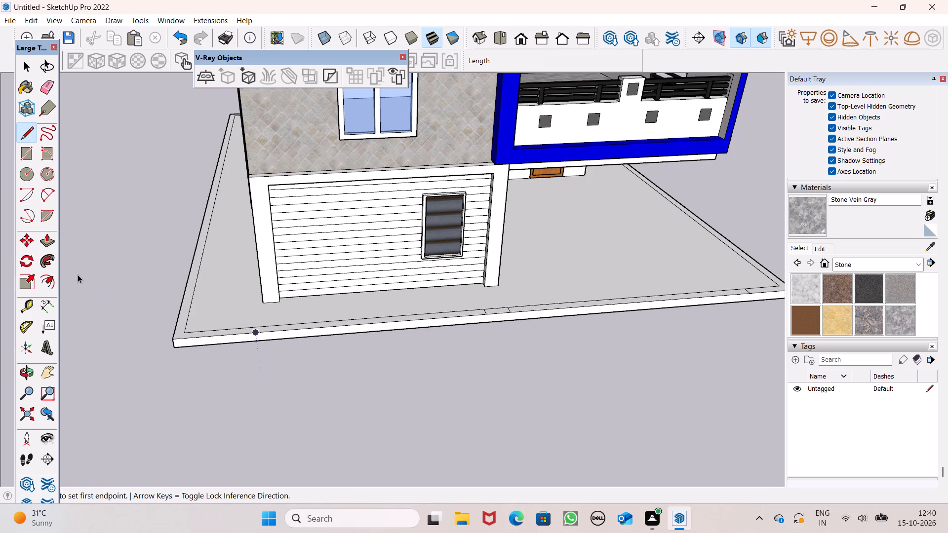
Push/Pull the perimeter border strip that wraps the garage-side front corner up 6' to form the boundary wall.
click(42, 238)
scroll(177, 309, up, 4)
drag(181, 335, 181, 325)
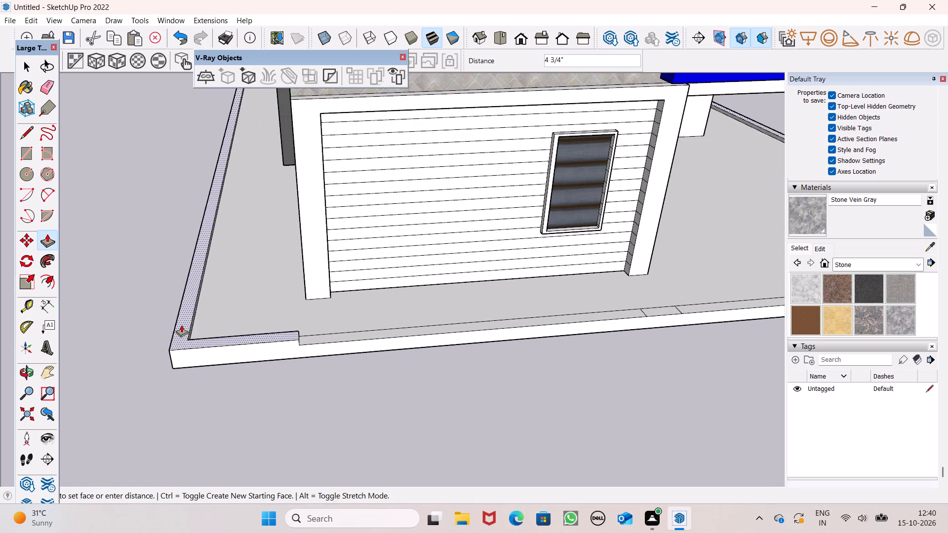
drag(181, 325, 187, 281)
key(6)
key(apostrophe)
key(Return)
scroll(192, 273, down, 2)
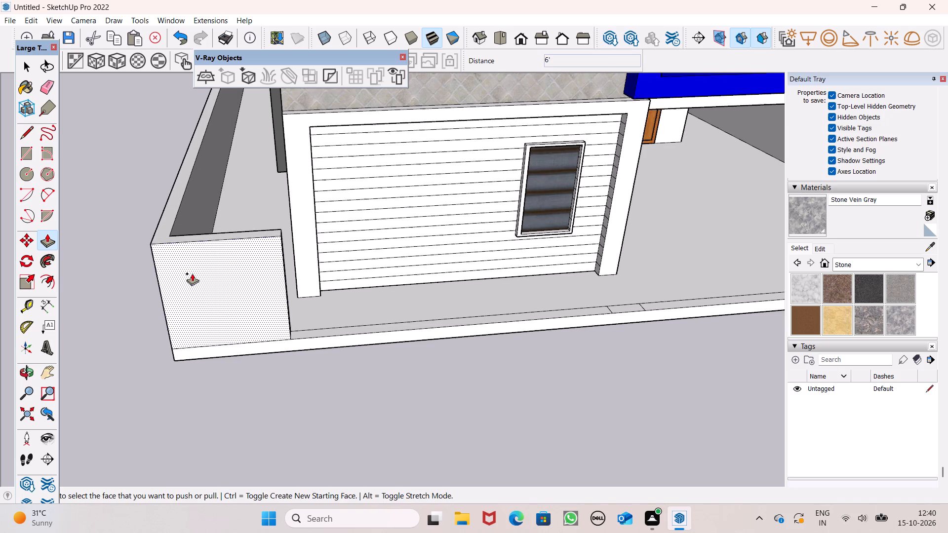
scroll(192, 273, down, 2)
middle_drag(418, 367, 419, 373)
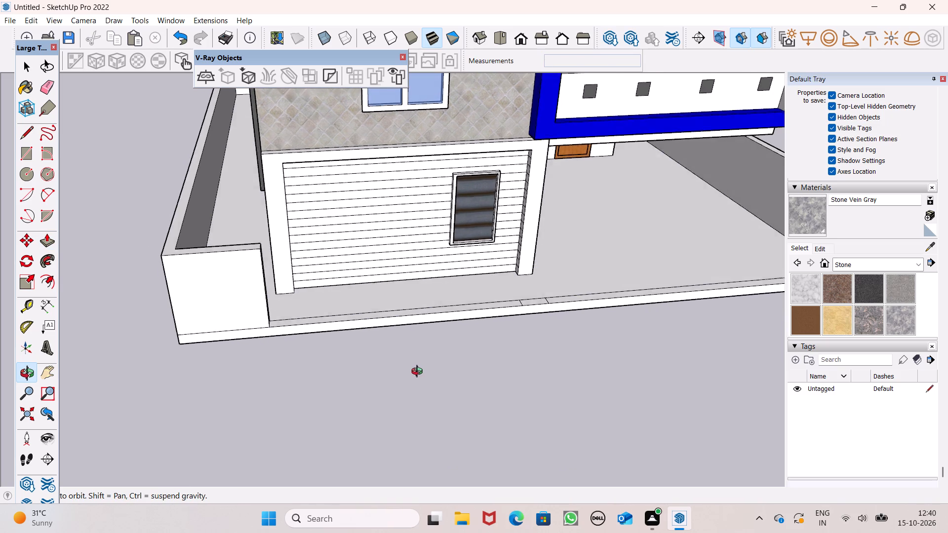
middle_drag(419, 373, 372, 317)
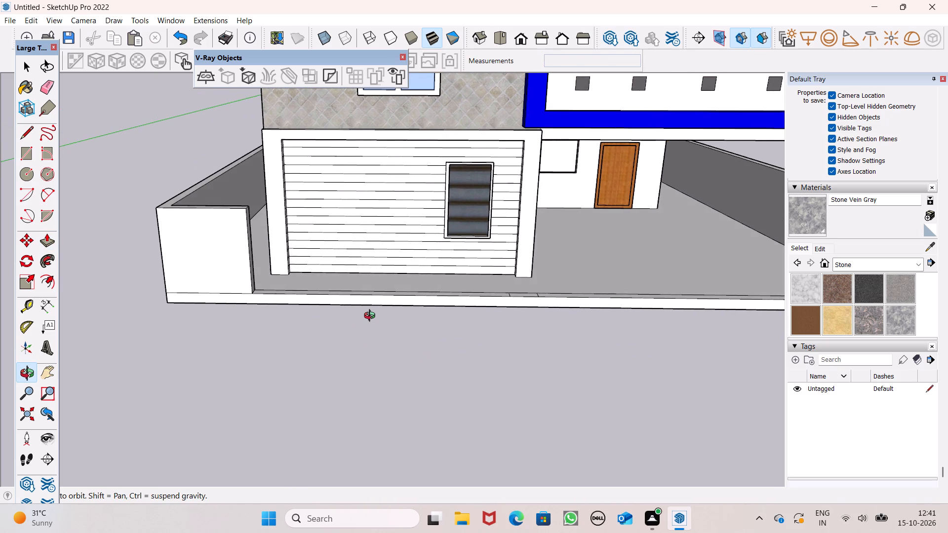
Push/Pull the small segment of the front border strip beside the garage pillar up 6' to form a middle pier.
middle_drag(372, 317, 356, 258)
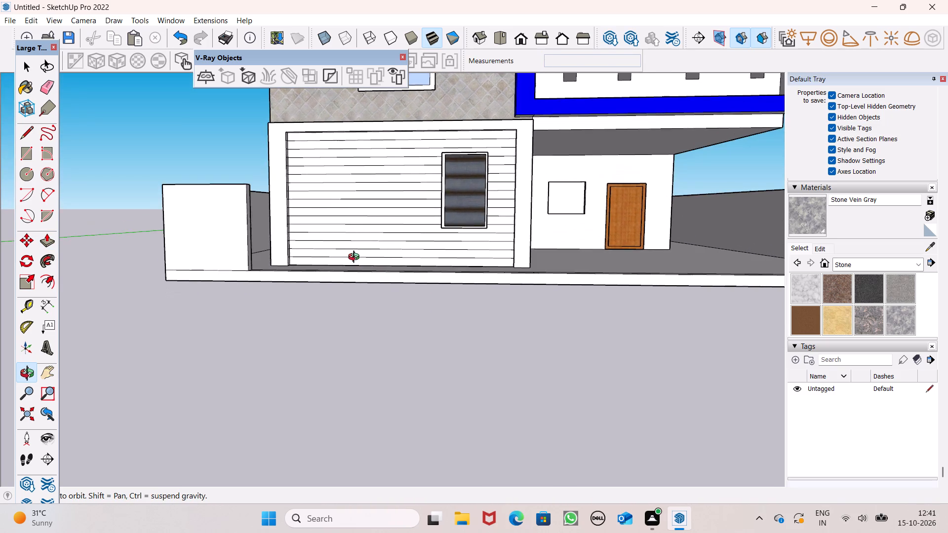
middle_drag(356, 258, 296, 391)
scroll(388, 350, up, 2)
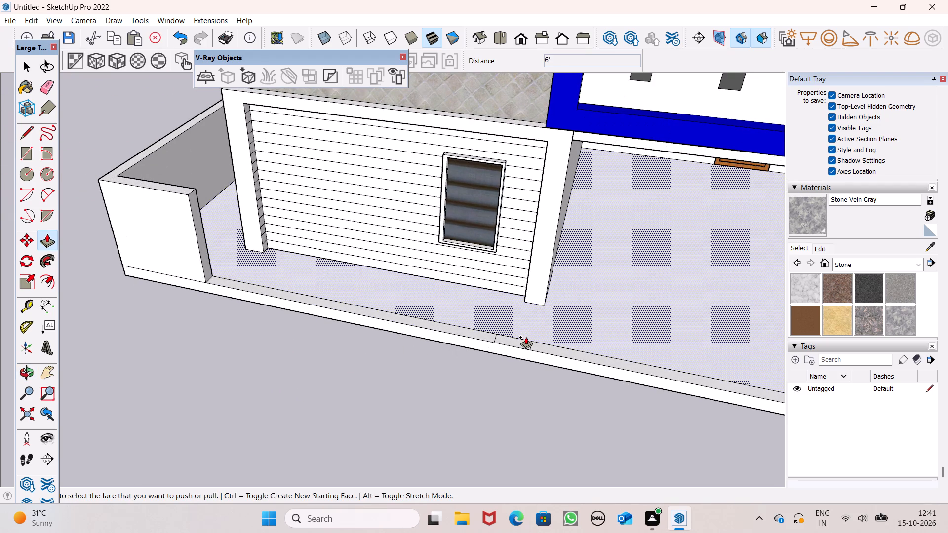
drag(513, 341, 192, 200)
scroll(83, 223, down, 7)
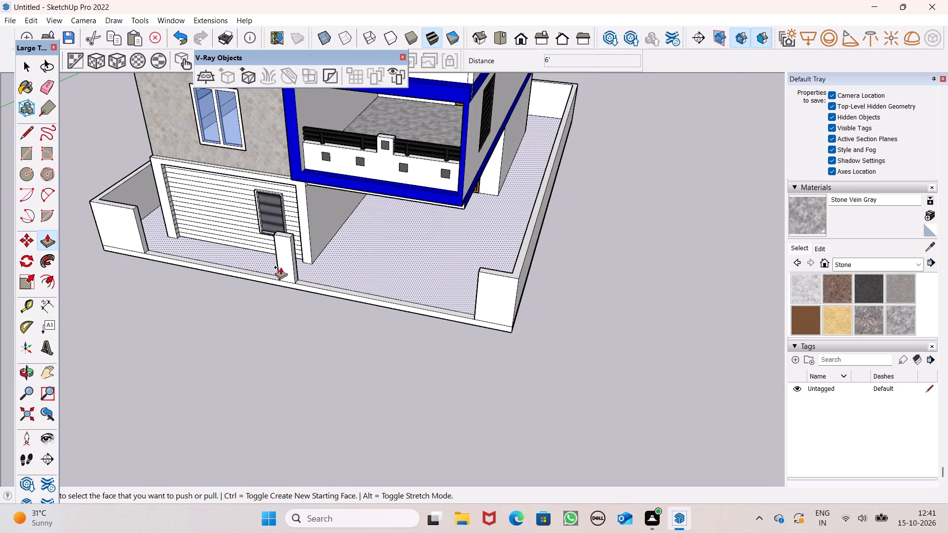
Push/Pull the middle pier's balcony-side face outward by 8 5/16" to widen the pier.
scroll(315, 290, up, 1)
middle_drag(315, 290, 415, 229)
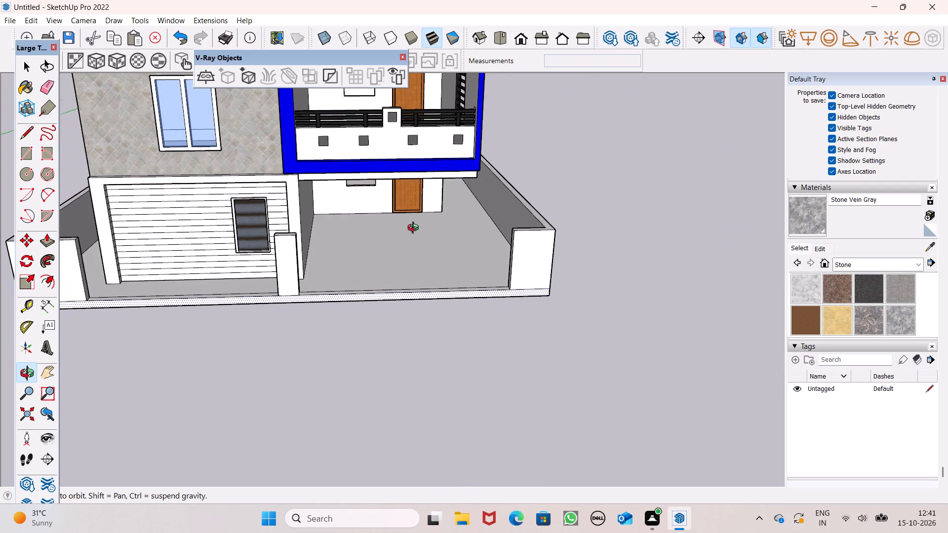
middle_drag(415, 229, 255, 251)
scroll(288, 248, up, 4)
scroll(342, 258, down, 1)
scroll(340, 258, up, 1)
scroll(297, 259, up, 3)
drag(287, 266, 294, 270)
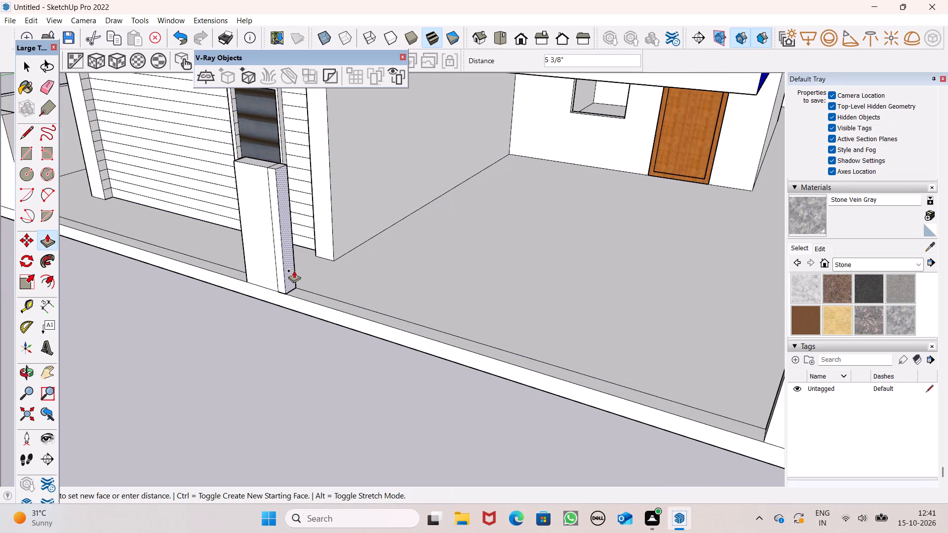
drag(294, 270, 296, 277)
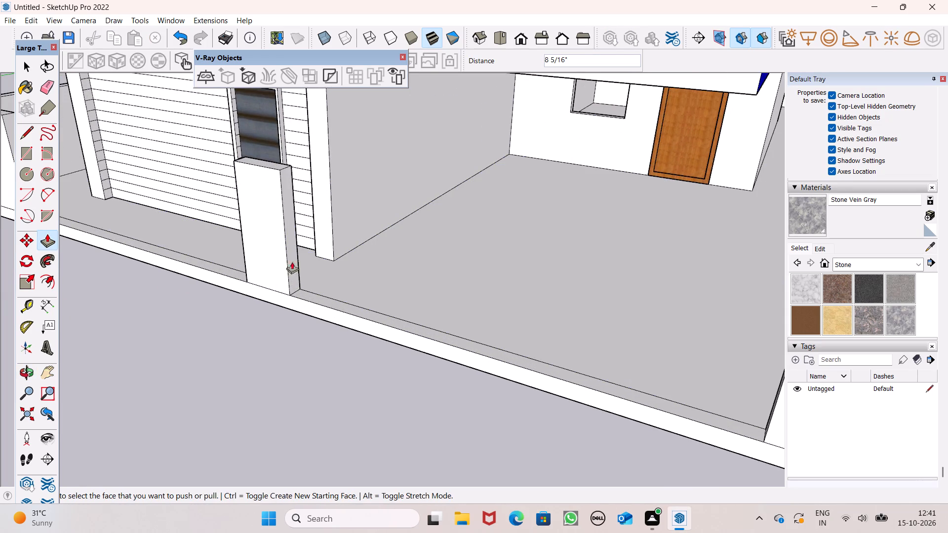
Draw two rectangles across the front border strip in the garage opening, one 9" by 9" and one 5 9/16" by 9".
scroll(302, 248, down, 4)
middle_drag(282, 298, 466, 264)
scroll(456, 249, down, 4)
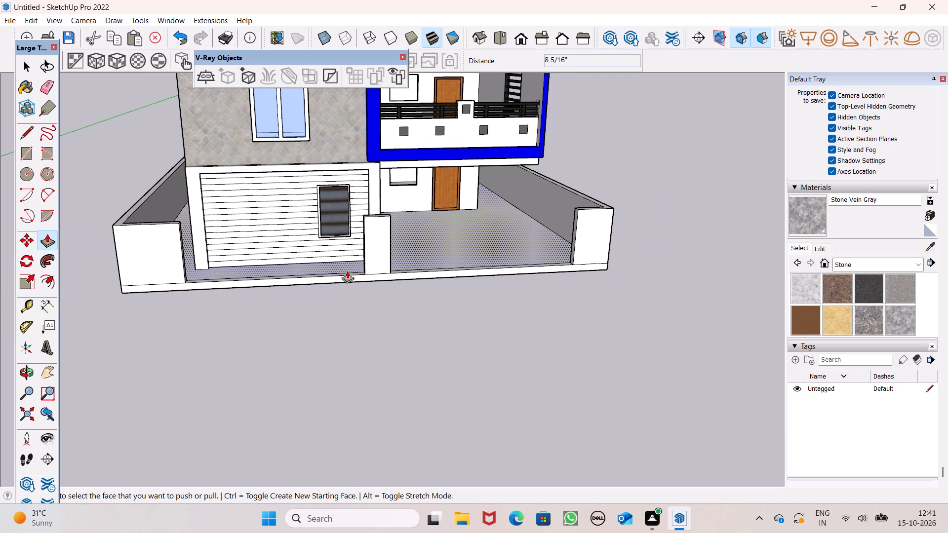
scroll(275, 276, down, 1)
scroll(275, 299, up, 1)
middle_drag(277, 309, 261, 399)
scroll(97, 275, up, 1)
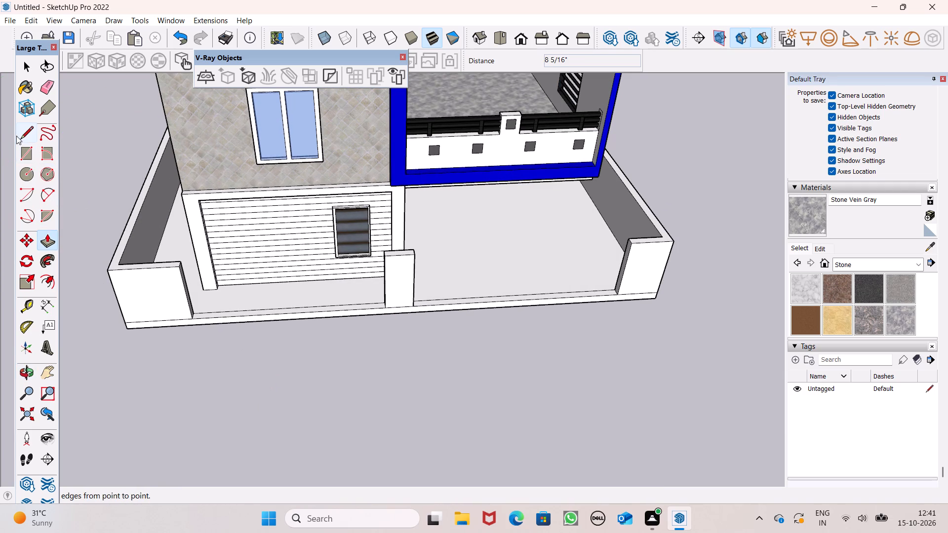
click(27, 148)
scroll(246, 321, up, 4)
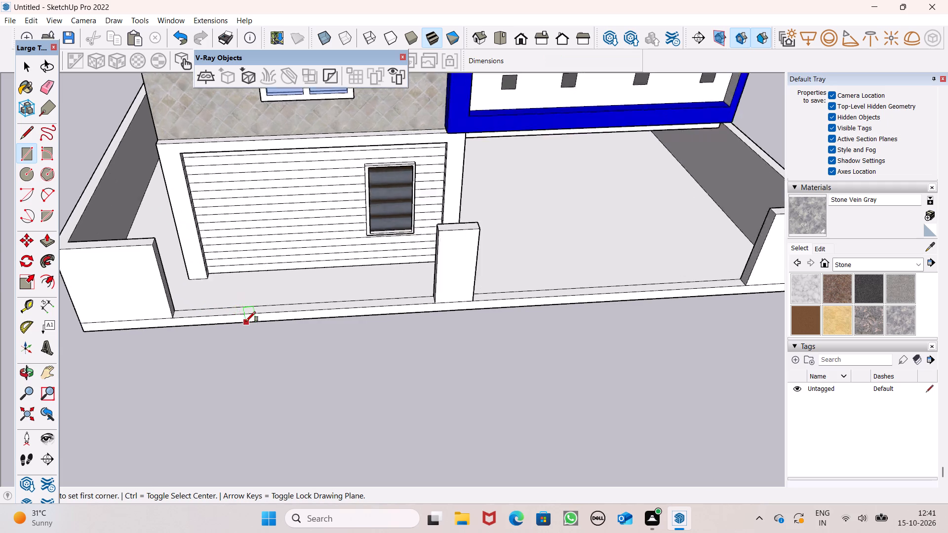
scroll(246, 321, up, 2)
scroll(280, 300, down, 1)
middle_drag(295, 306, 288, 332)
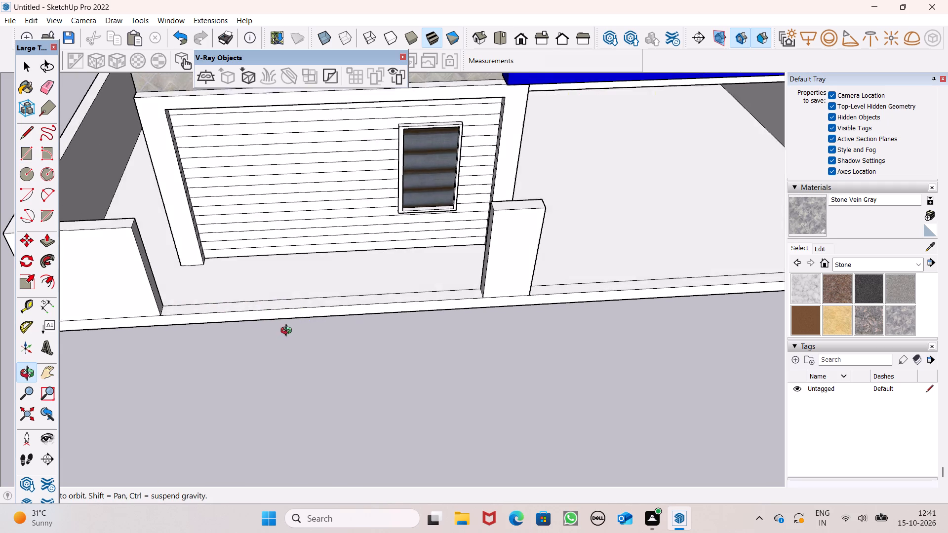
middle_drag(288, 332, 270, 374)
scroll(273, 340, up, 3)
scroll(254, 296, up, 2)
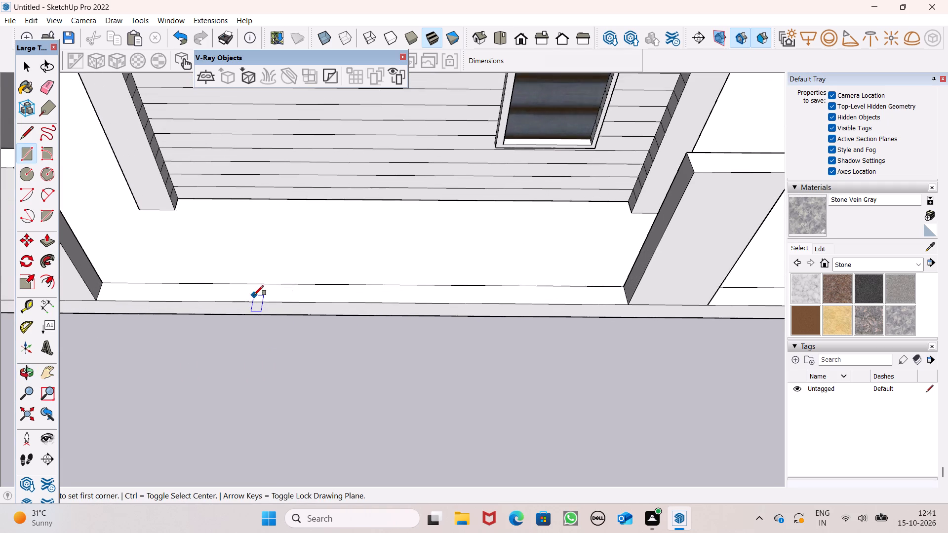
click(265, 283)
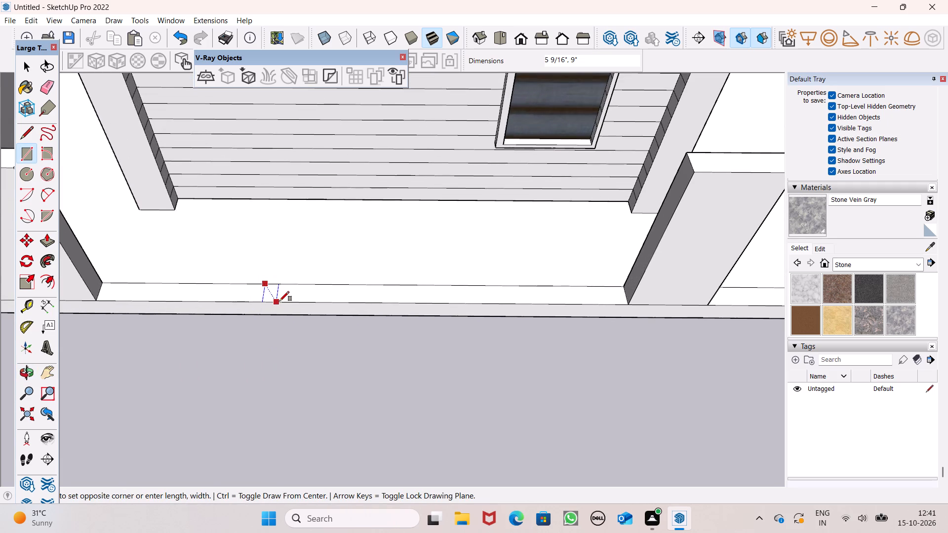
click(286, 301)
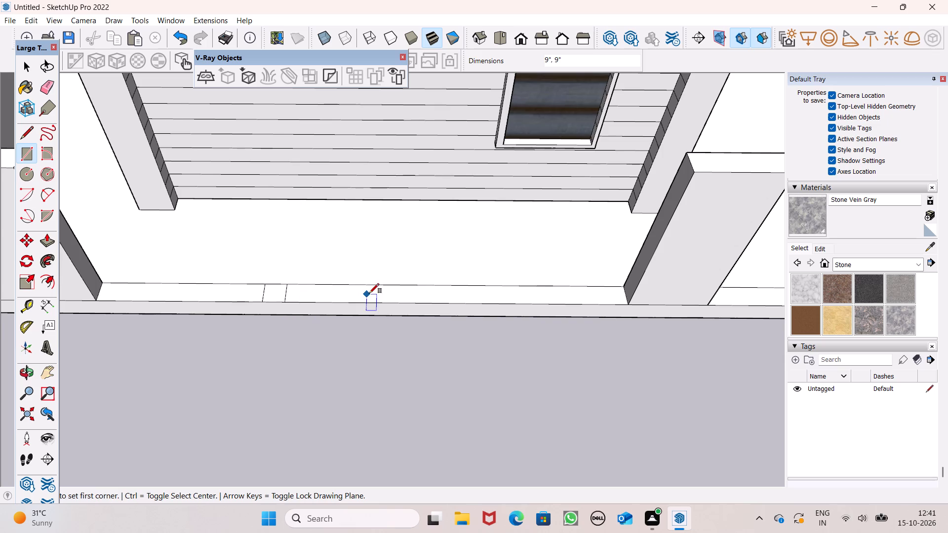
click(366, 285)
click(382, 301)
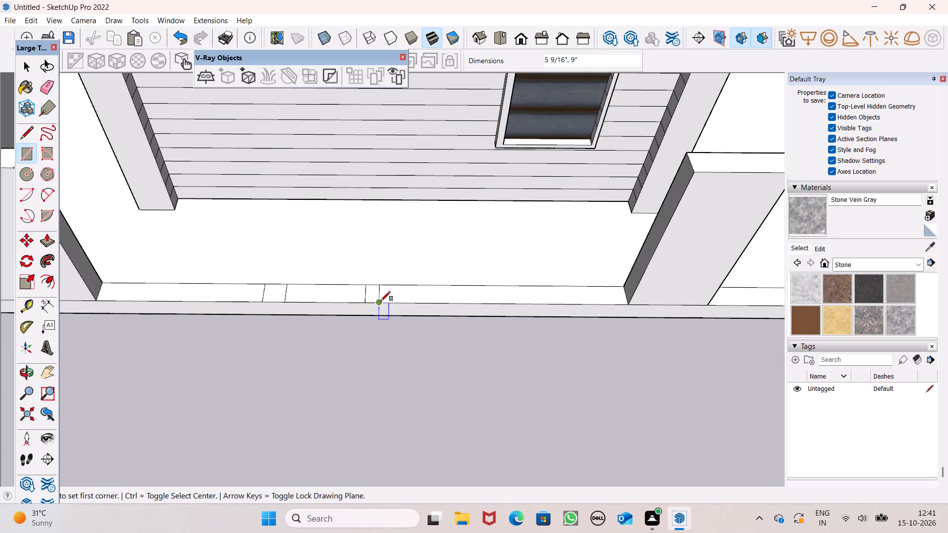
key(space)
Push/Pull both rectangles in the garage opening up to the boundary wall's height to form two posts.
click(51, 243)
scroll(270, 286, down, 1)
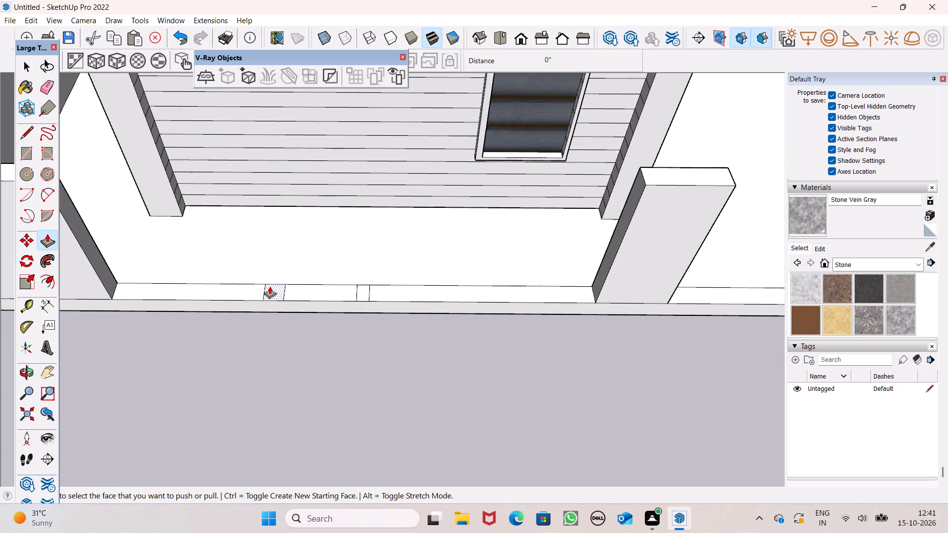
scroll(270, 286, down, 2)
drag(272, 288, 73, 207)
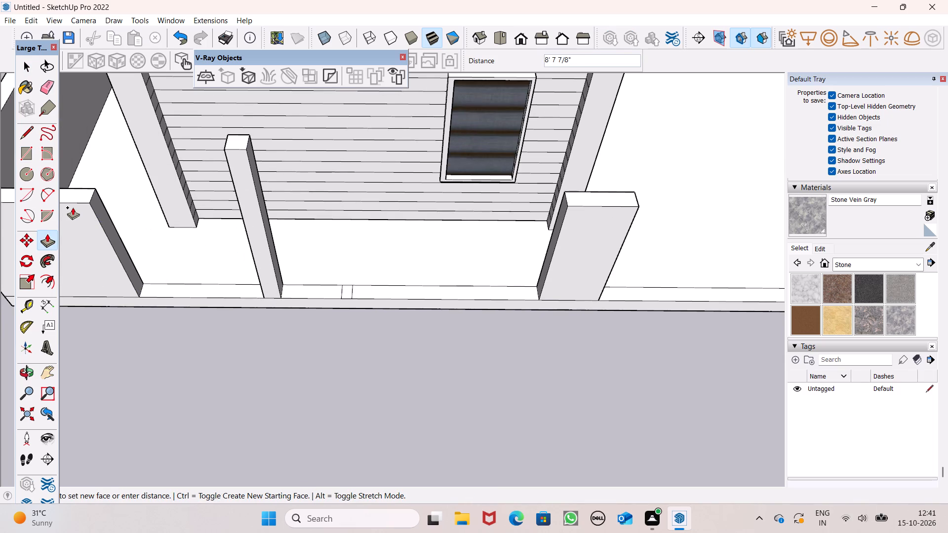
drag(73, 207, 78, 202)
drag(348, 291, 280, 220)
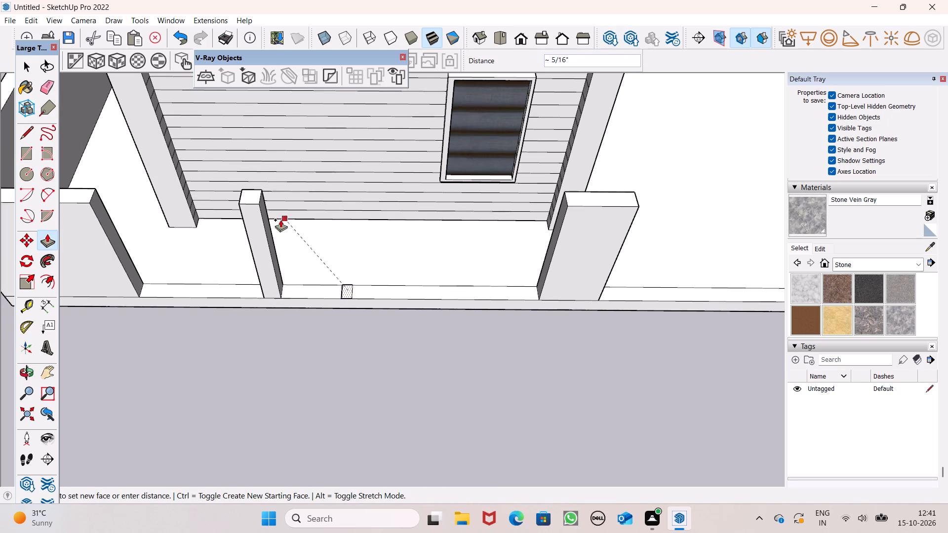
drag(280, 220, 261, 207)
Widen the narrower post in the garage opening by push/pulling its side face that faces the middle pier.
middle_drag(402, 272, 300, 279)
scroll(339, 272, up, 5)
drag(364, 252, 362, 260)
scroll(345, 295, down, 2)
scroll(345, 304, up, 1)
scroll(344, 306, down, 1)
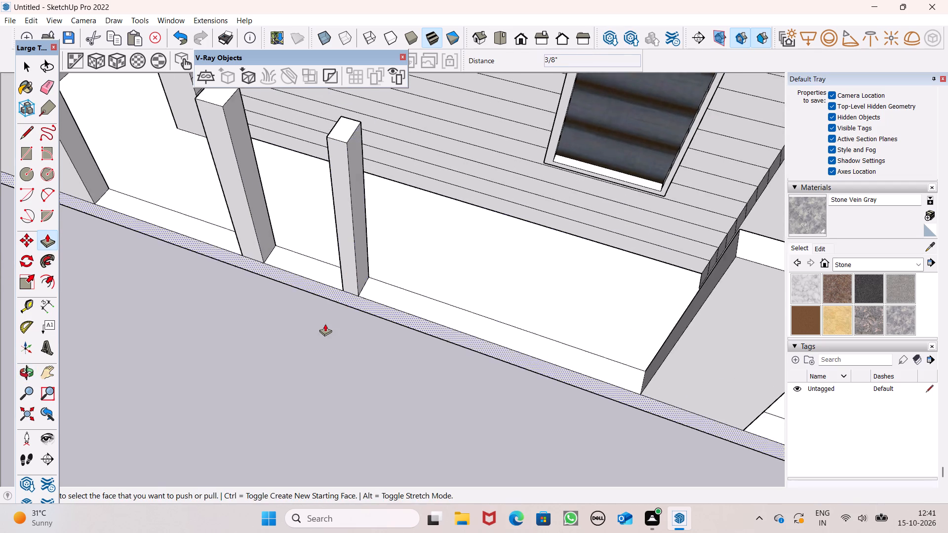
middle_drag(325, 324, 310, 248)
scroll(354, 247, up, 2)
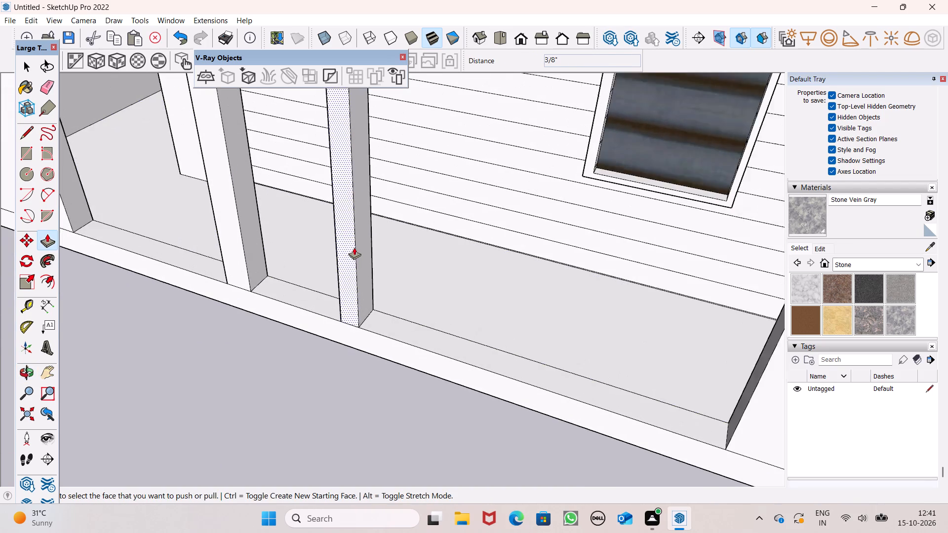
scroll(354, 247, up, 3)
drag(365, 247, 385, 252)
scroll(388, 277, down, 3)
middle_drag(341, 370, 441, 341)
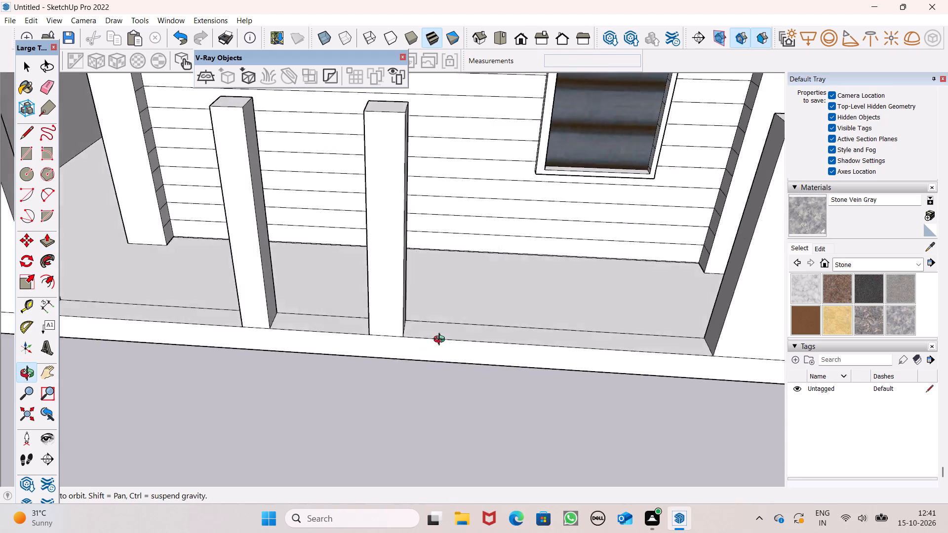
middle_drag(441, 341, 445, 338)
scroll(463, 305, down, 3)
middle_drag(461, 323, 336, 332)
scroll(354, 298, up, 5)
drag(395, 291, 394, 286)
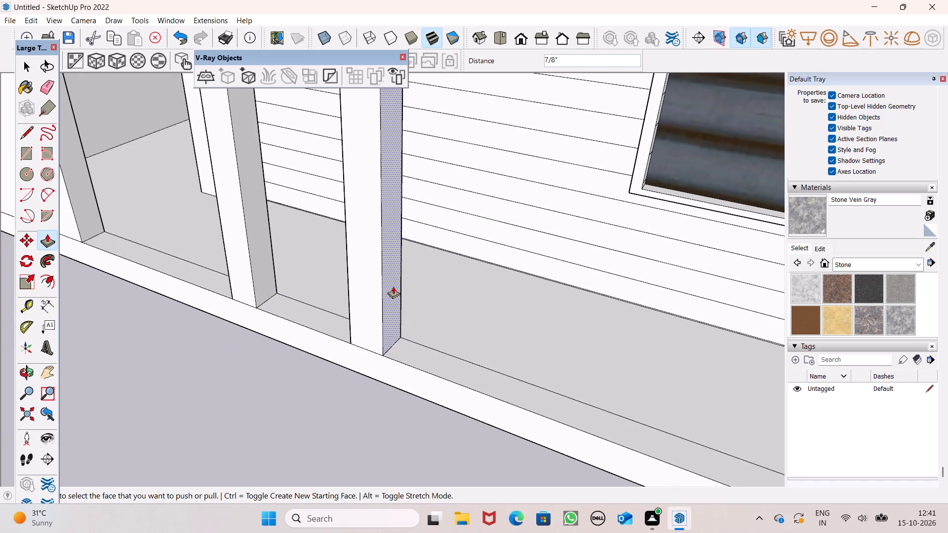
key(space)
Draw a 9" line across the inner side face of the post nearer the plot corner, a little below its top.
scroll(333, 324, down, 1)
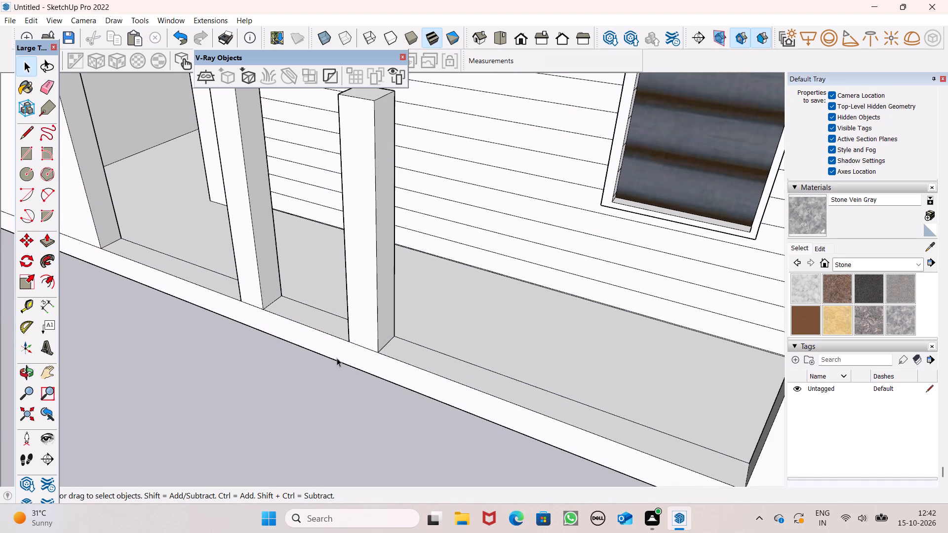
scroll(381, 341, down, 2)
middle_drag(356, 366, 435, 343)
scroll(426, 355, down, 1)
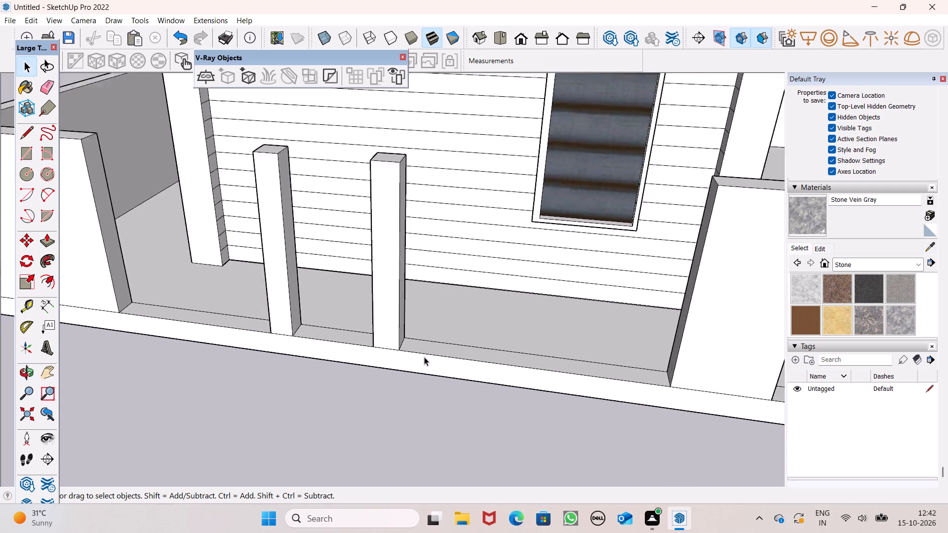
scroll(424, 357, down, 2)
scroll(401, 176, up, 4)
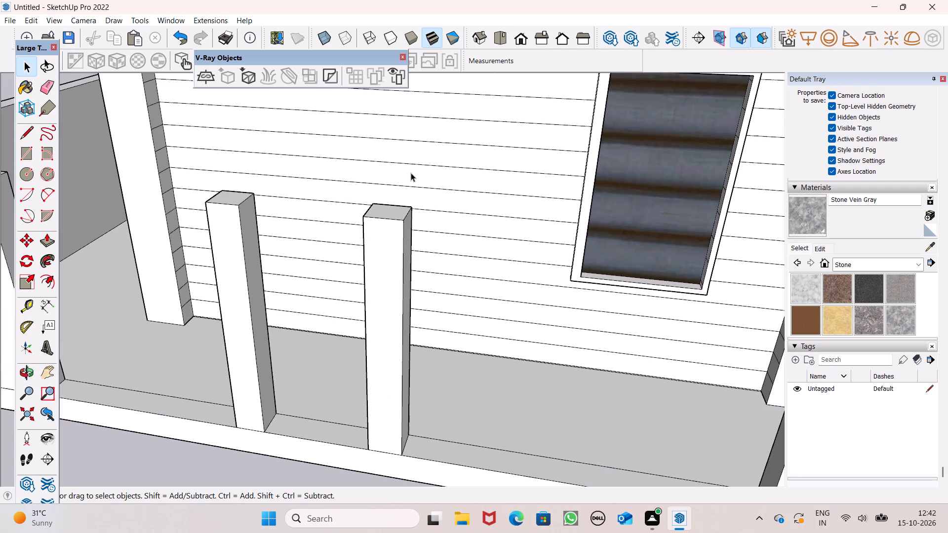
middle_drag(398, 212, 398, 190)
scroll(397, 212, up, 1)
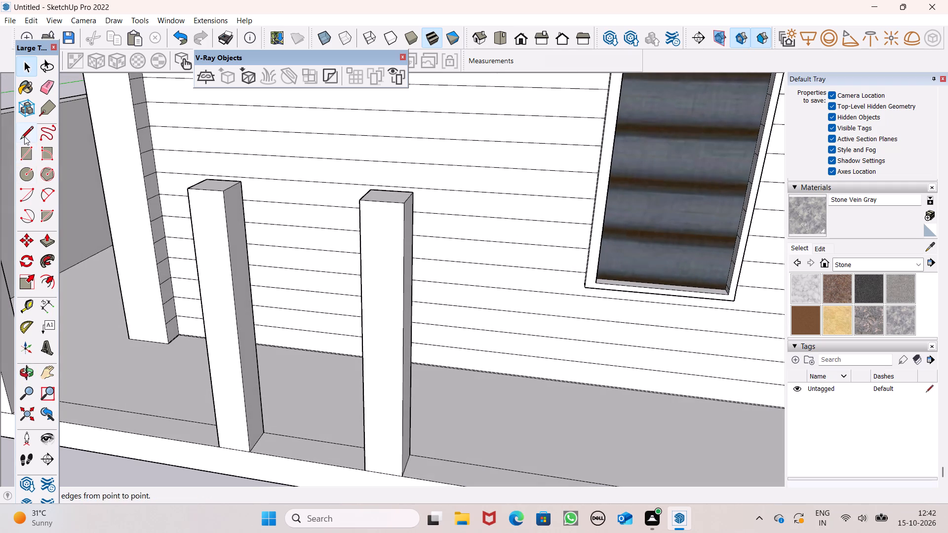
click(24, 136)
drag(228, 230, 231, 226)
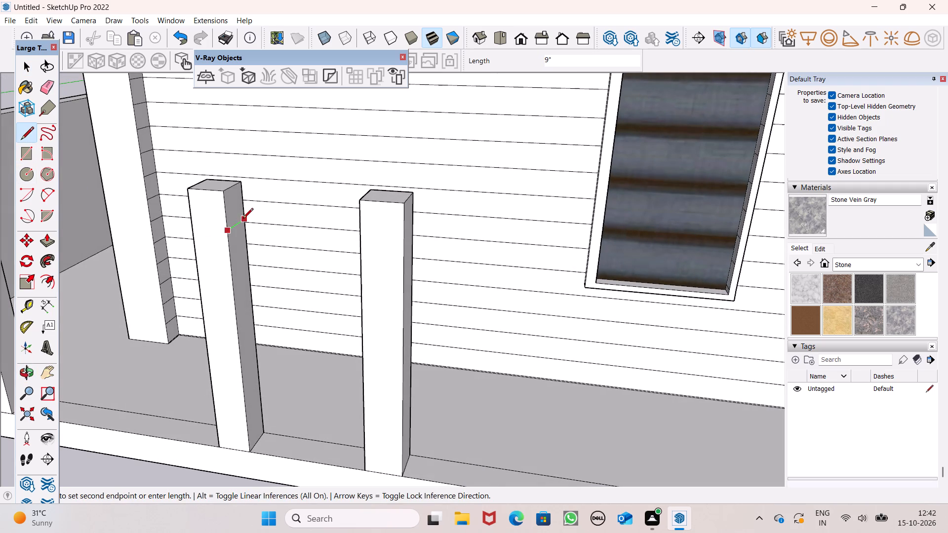
click(243, 219)
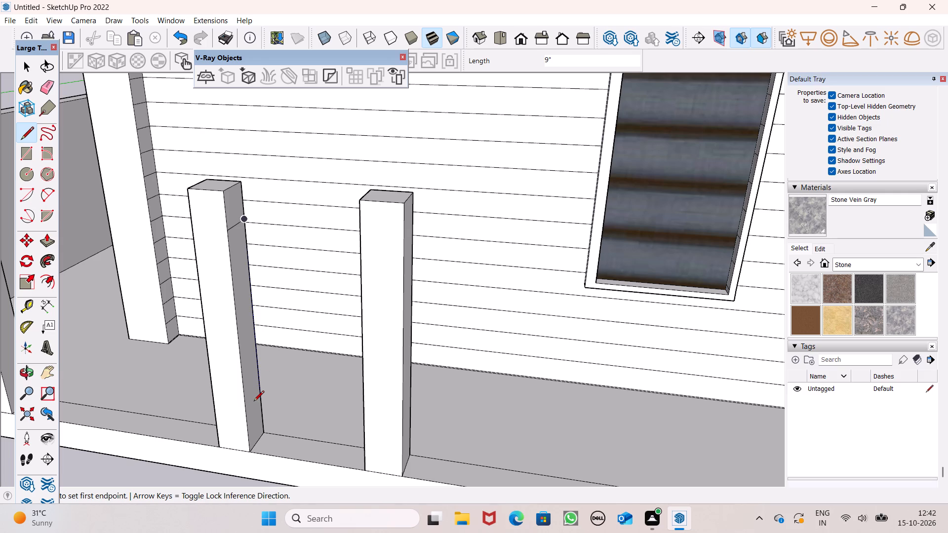
Draw two parallel 9" lines across the same post's inner side face near its base to outline a lower rail.
drag(246, 403, 250, 398)
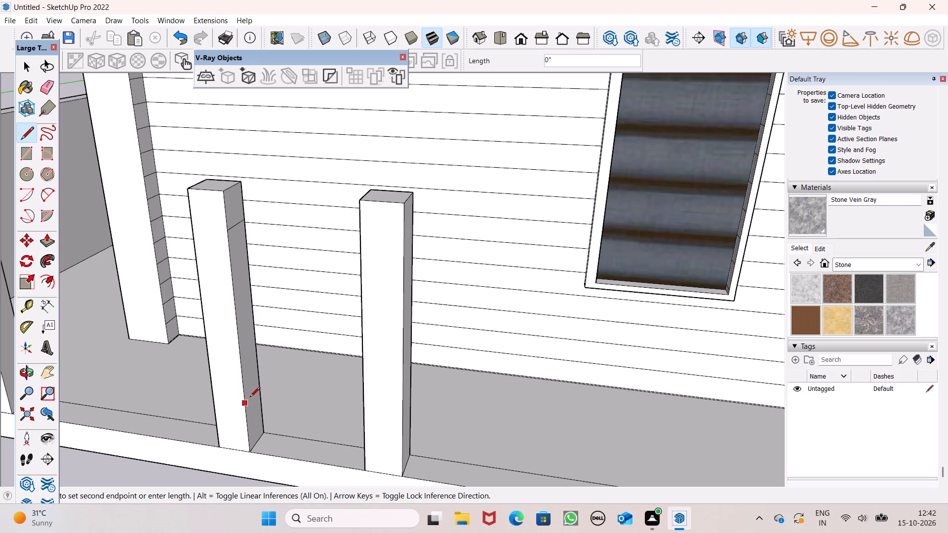
drag(250, 398, 252, 397)
click(264, 391)
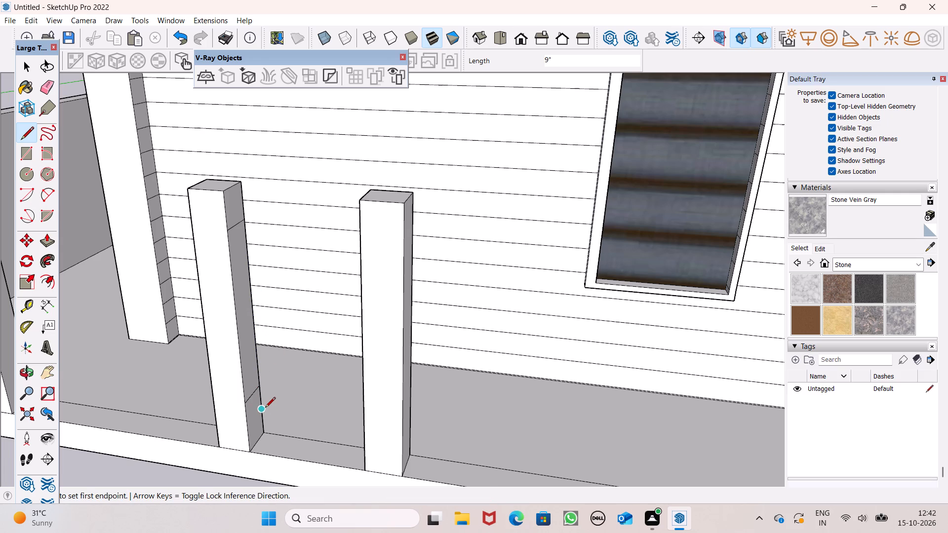
scroll(266, 408, up, 2)
drag(245, 435, 252, 423)
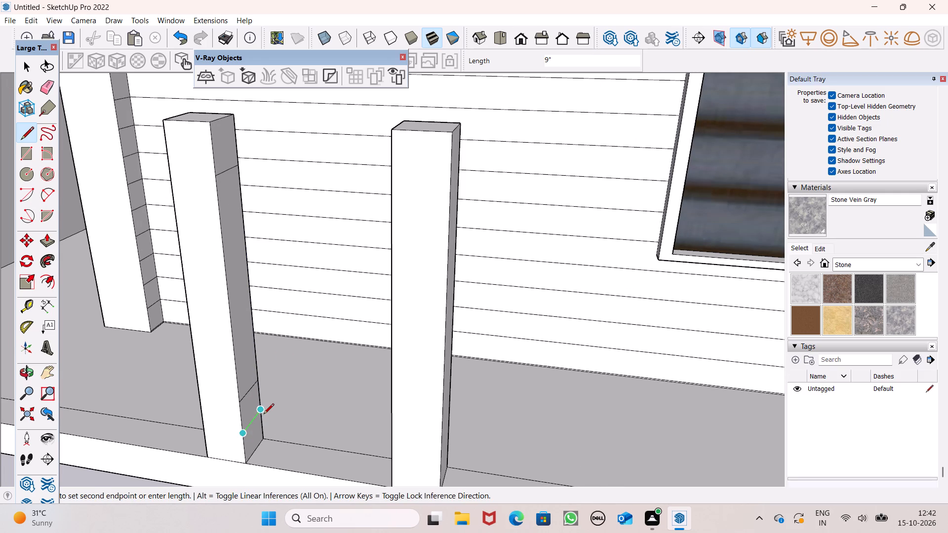
click(266, 409)
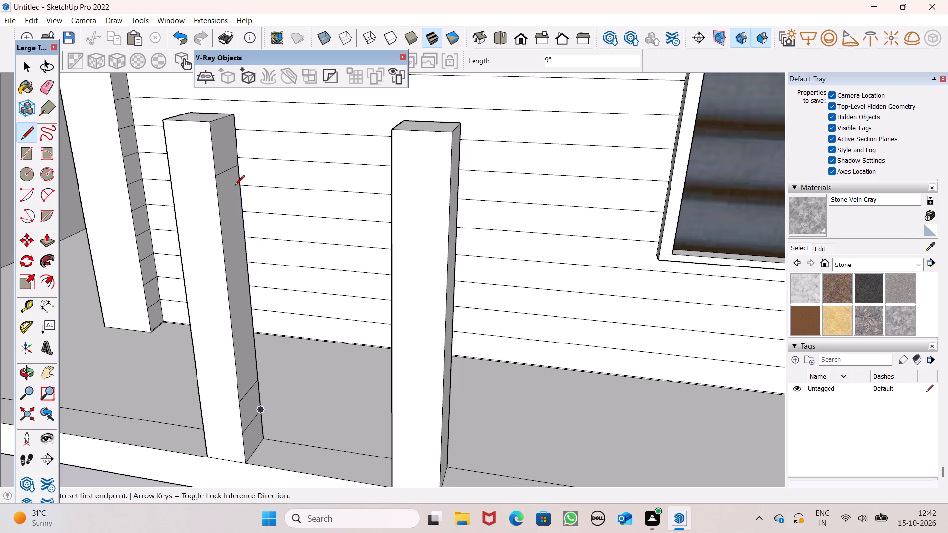
Draw a second 9" line above the upper one on the post's inner side face to outline an upper rail.
scroll(256, 191, up, 2)
click(198, 136)
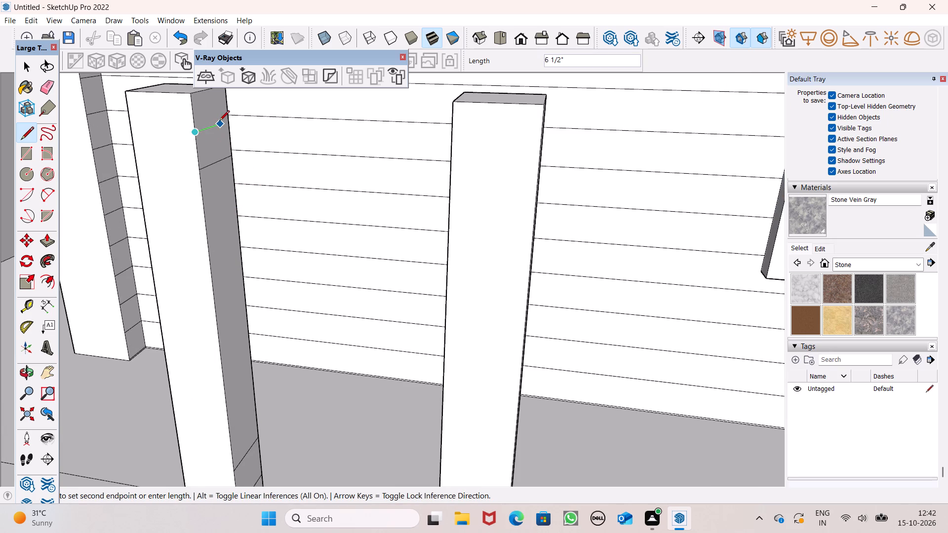
click(224, 116)
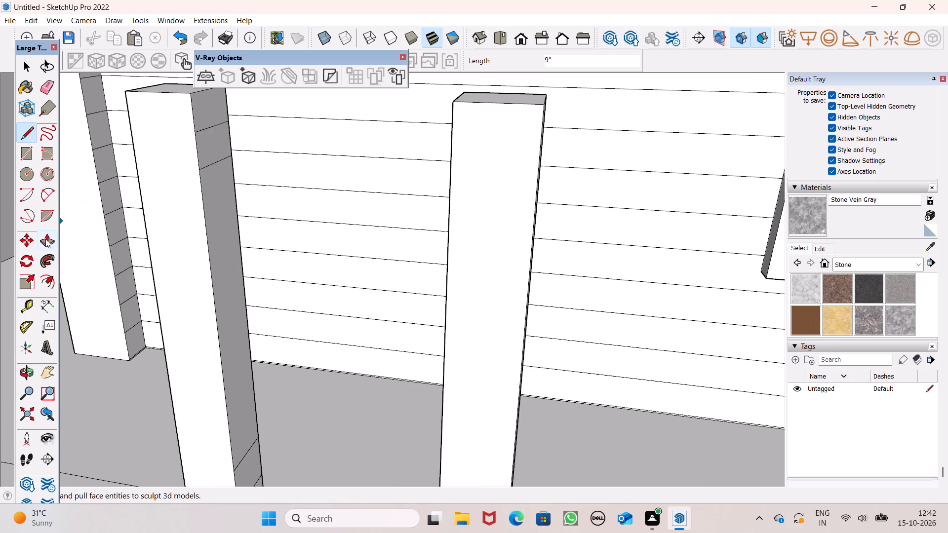
Push/pull the outlined upper and lower rail faces on the post about 2' 8" across to the middle post.
drag(46, 239, 52, 238)
drag(212, 141, 432, 169)
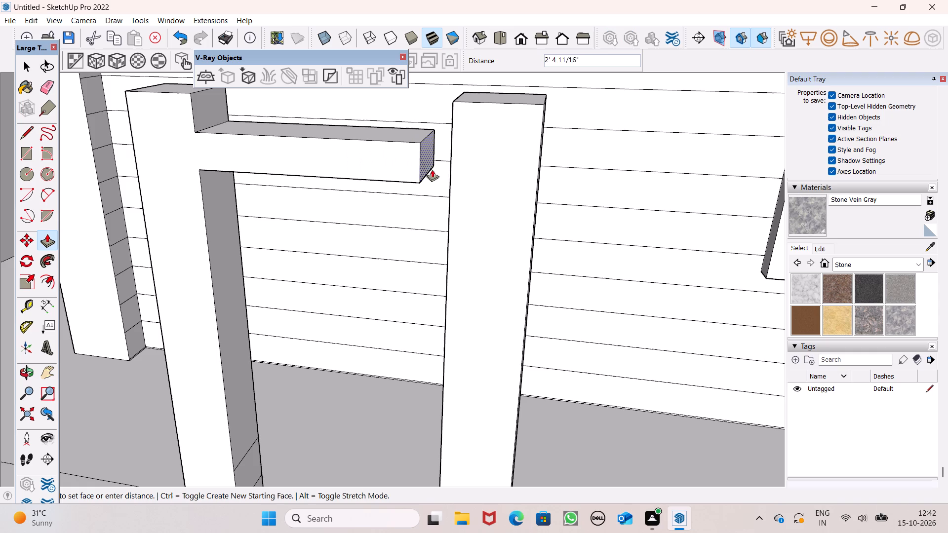
drag(432, 169, 450, 171)
scroll(440, 108, down, 4)
scroll(310, 354, up, 1)
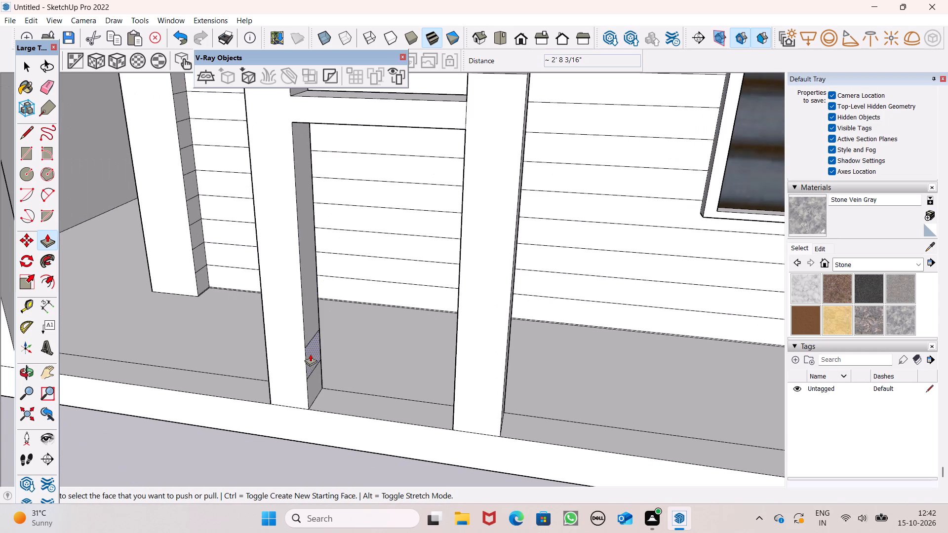
drag(315, 355, 458, 372)
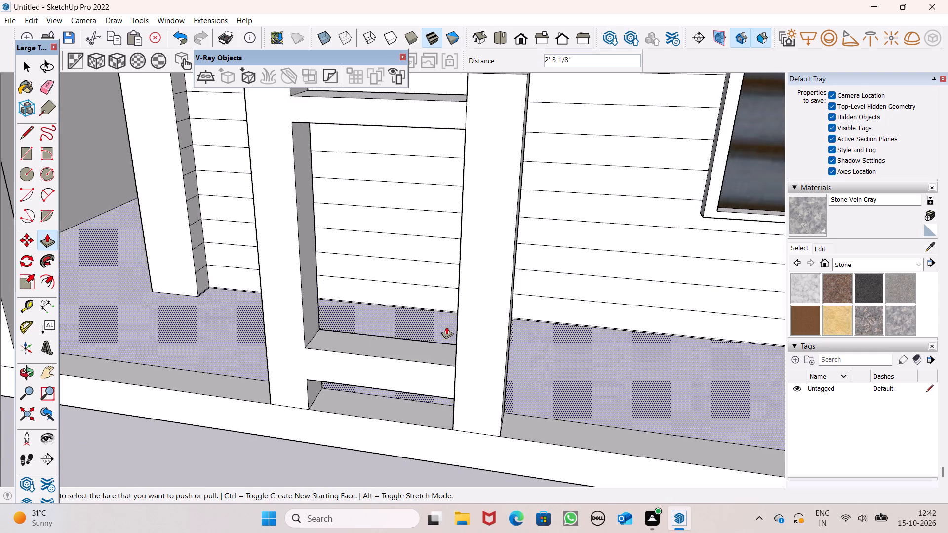
scroll(446, 332, down, 9)
middle_drag(388, 419, 493, 389)
scroll(493, 391, up, 1)
key(space)
Draw a small square about 4 9/16" a side near the top of the corner boundary wall's end face.
scroll(454, 369, down, 4)
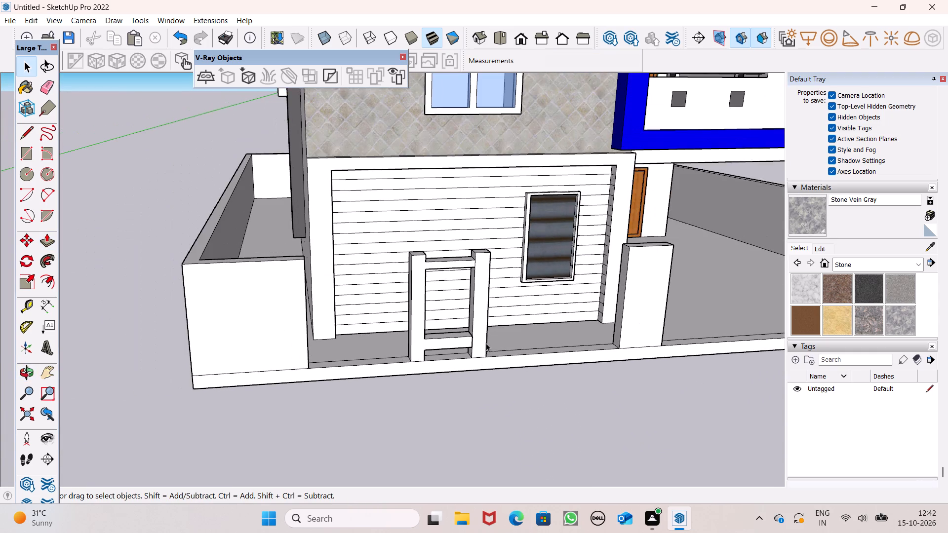
scroll(486, 343, down, 4)
middle_drag(501, 346, 433, 357)
scroll(433, 357, up, 1)
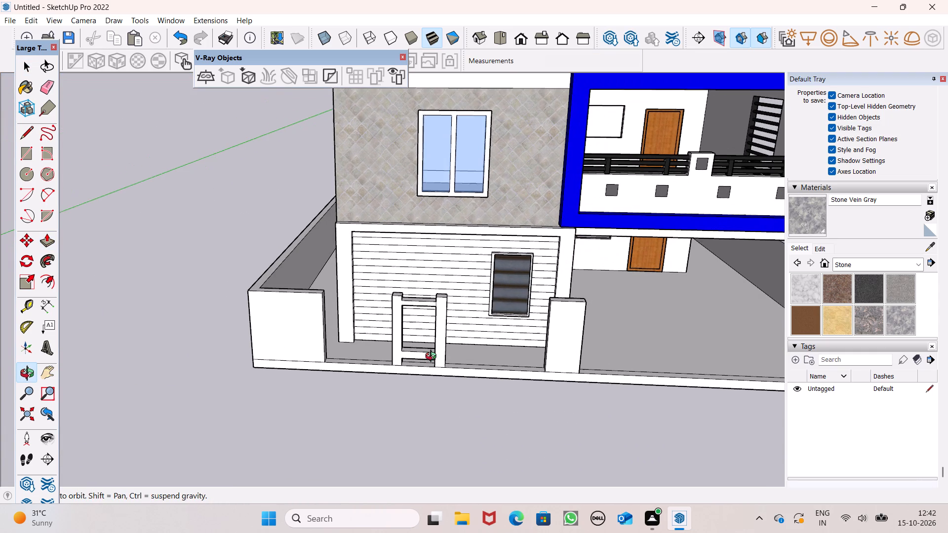
middle_drag(433, 357, 260, 345)
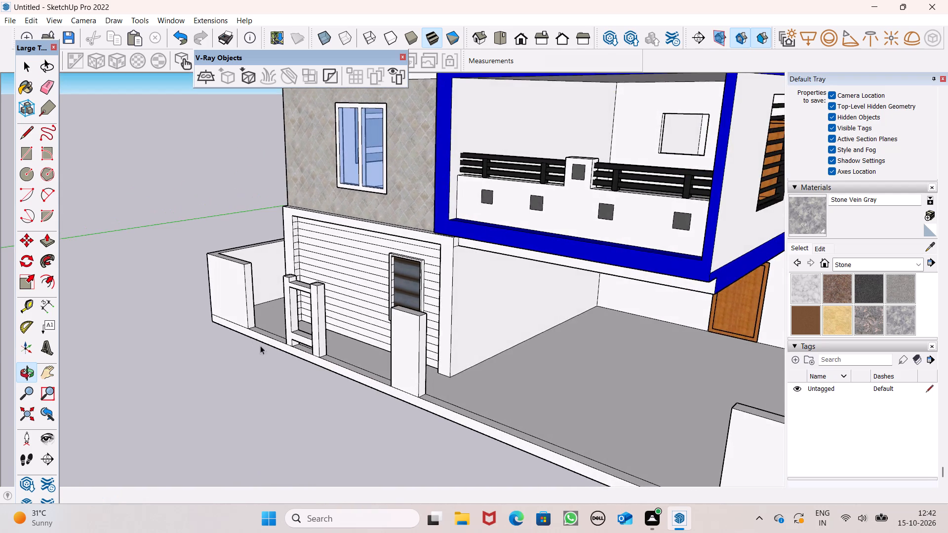
scroll(245, 316, up, 2)
click(20, 159)
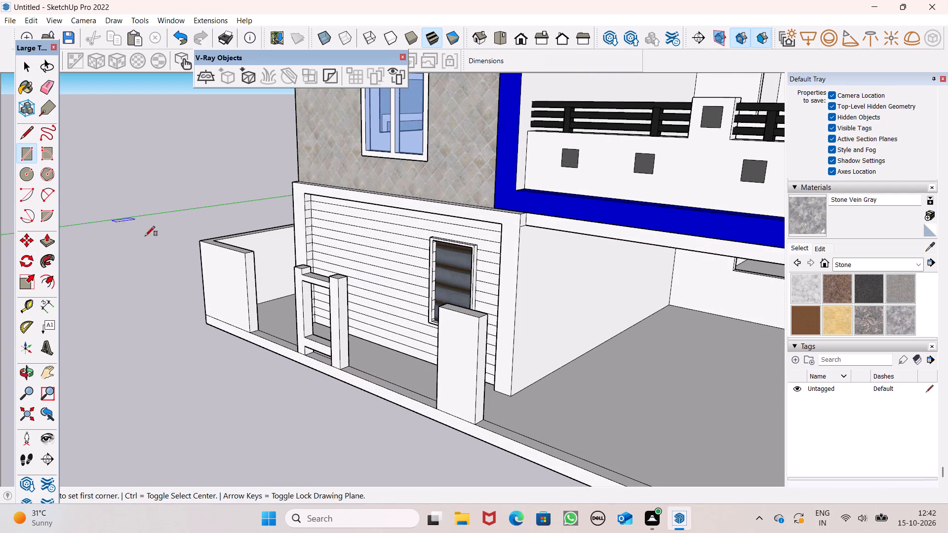
scroll(180, 246, up, 4)
middle_drag(273, 331, 203, 321)
scroll(292, 346, up, 3)
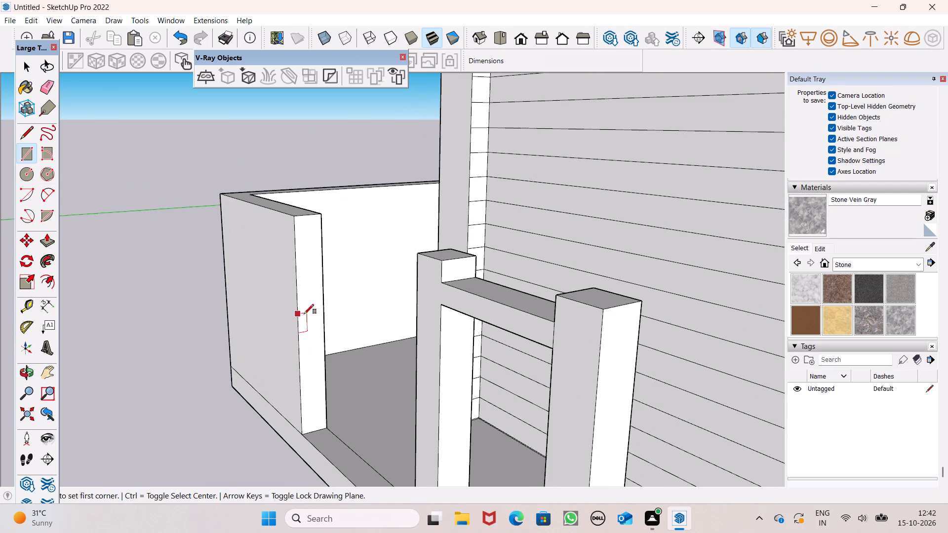
middle_drag(331, 378, 294, 365)
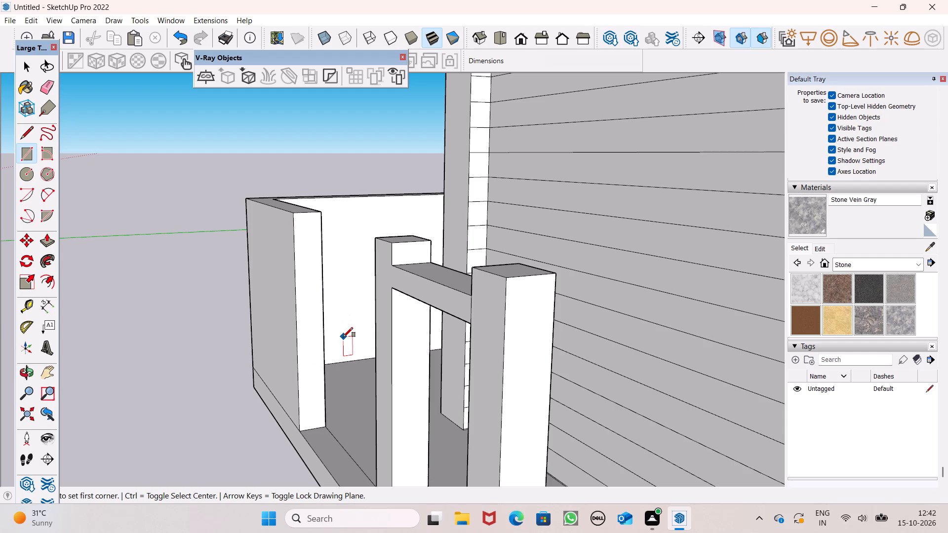
scroll(355, 367, up, 1)
middle_drag(355, 367, 370, 360)
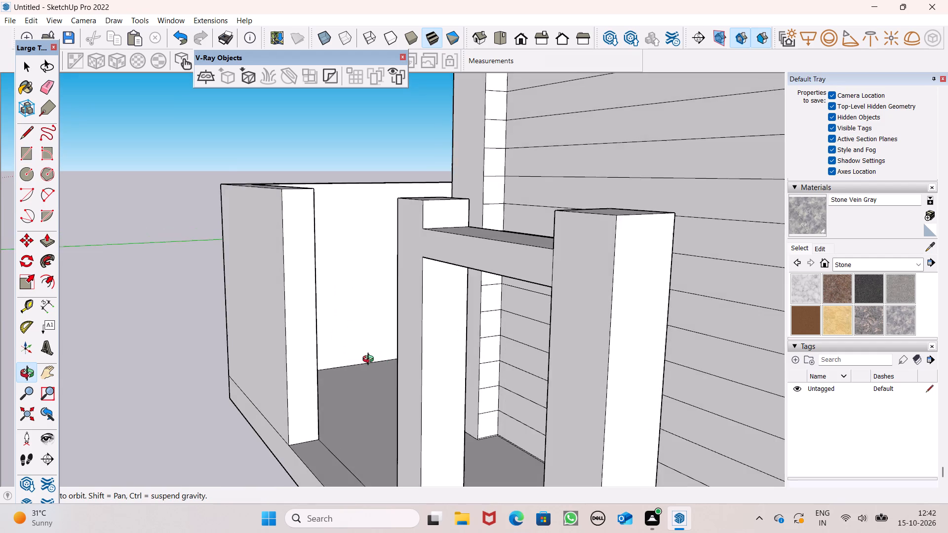
middle_drag(370, 360, 360, 370)
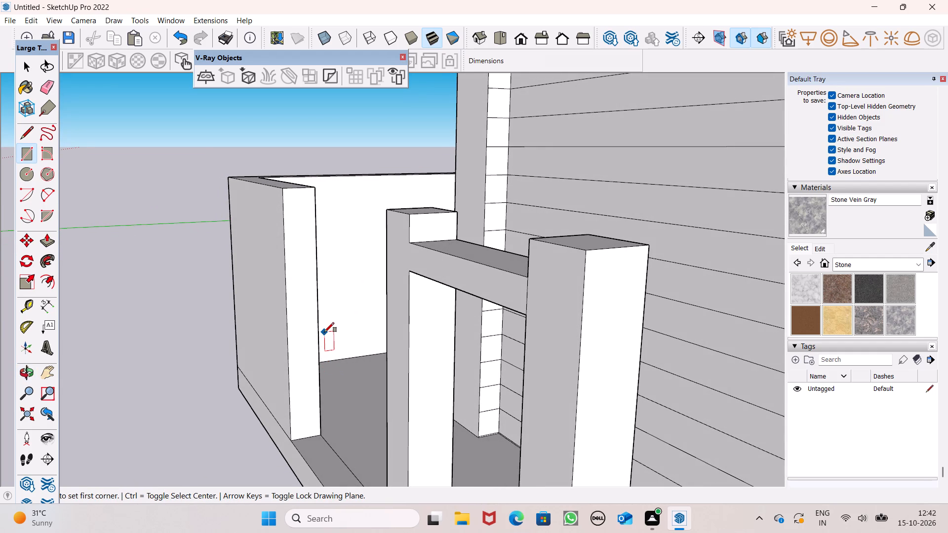
click(289, 212)
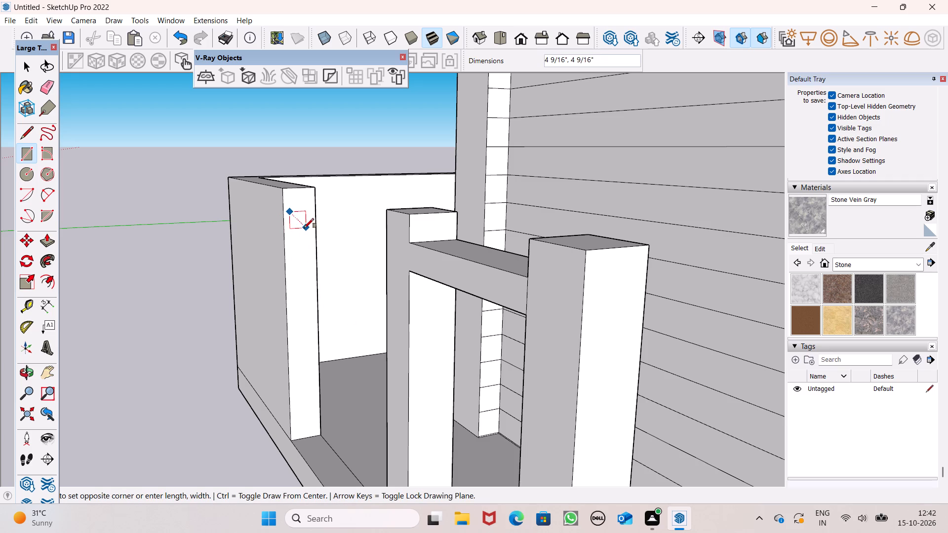
click(304, 228)
Move the small square slightly sideways so it sits about centrally across the wall's end face.
key(space)
double_click(294, 220)
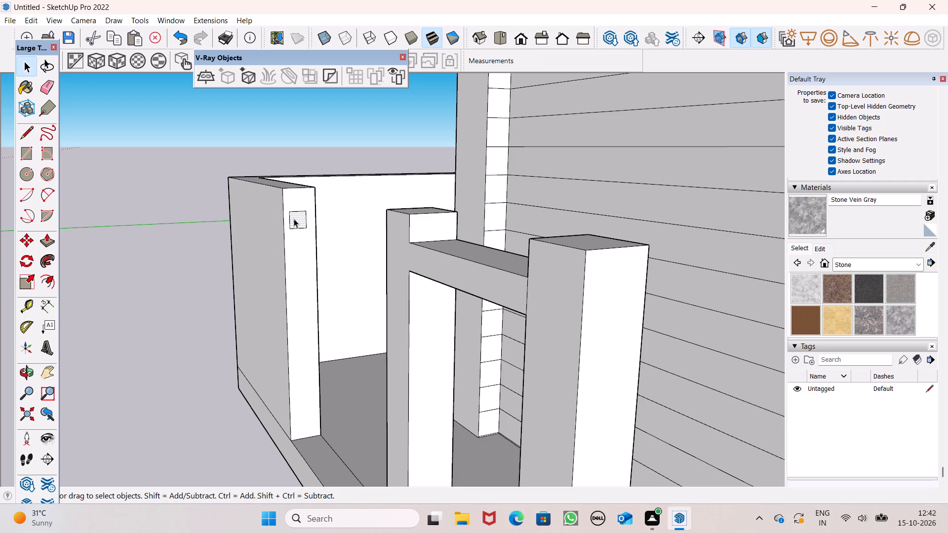
double_click(294, 219)
key(m)
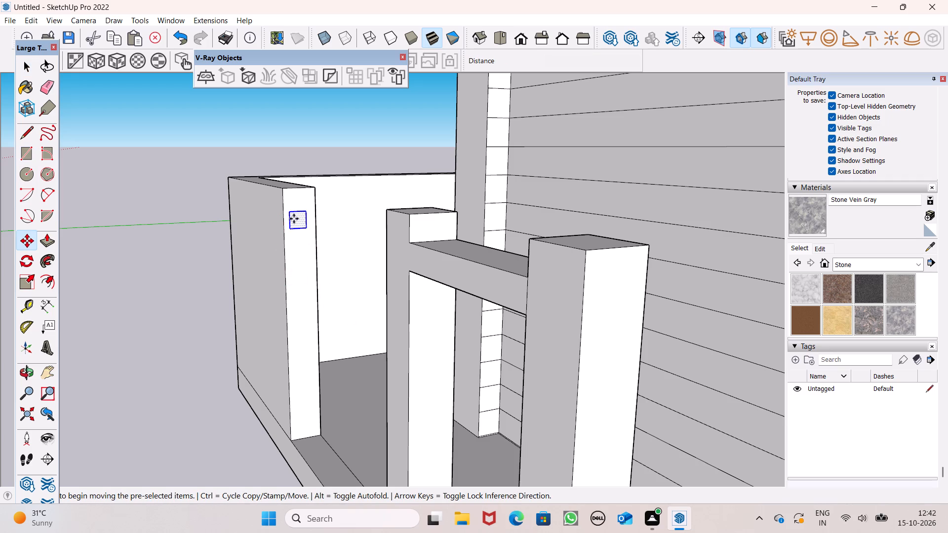
key(Return)
drag(303, 227, 309, 226)
middle_drag(311, 244, 267, 254)
scroll(312, 220, up, 6)
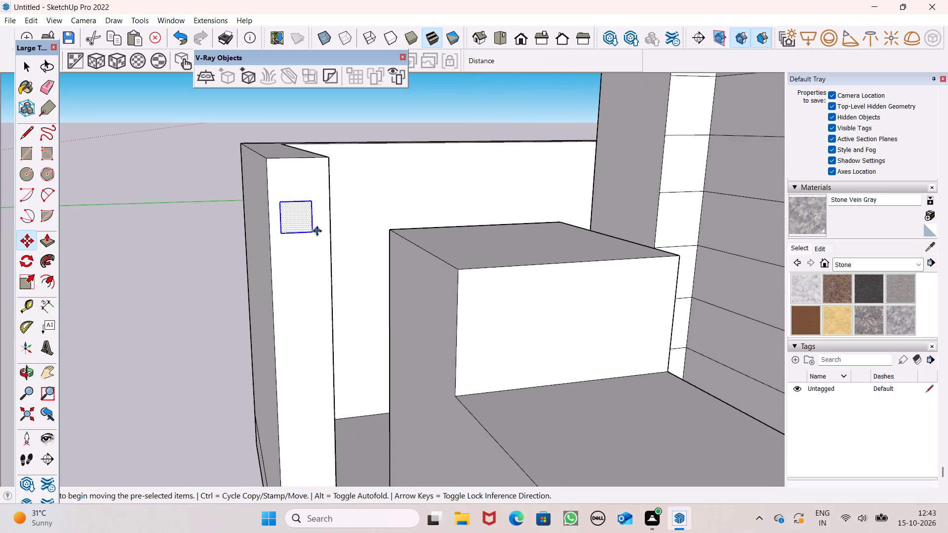
drag(314, 231, 318, 229)
scroll(326, 192, down, 2)
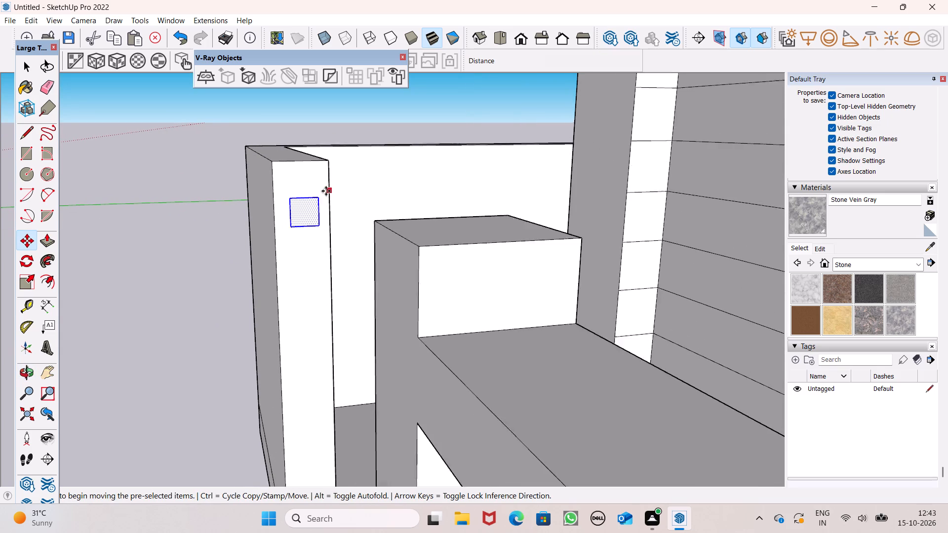
Copy the square about 9 1/8" straight down the wall's end face and array it as 6 copies.
scroll(326, 191, down, 2)
drag(320, 217, 321, 259)
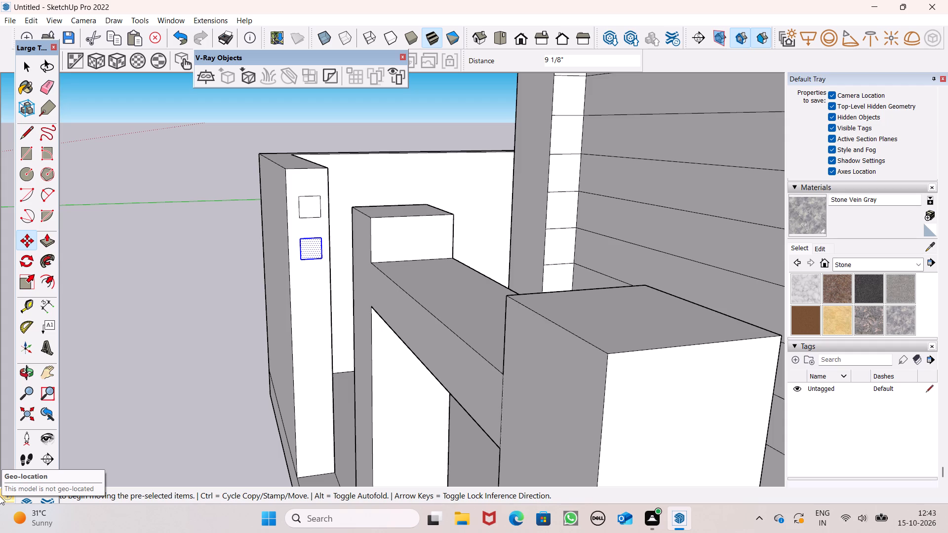
key(shift+asterisk)
key(6)
key(Return)
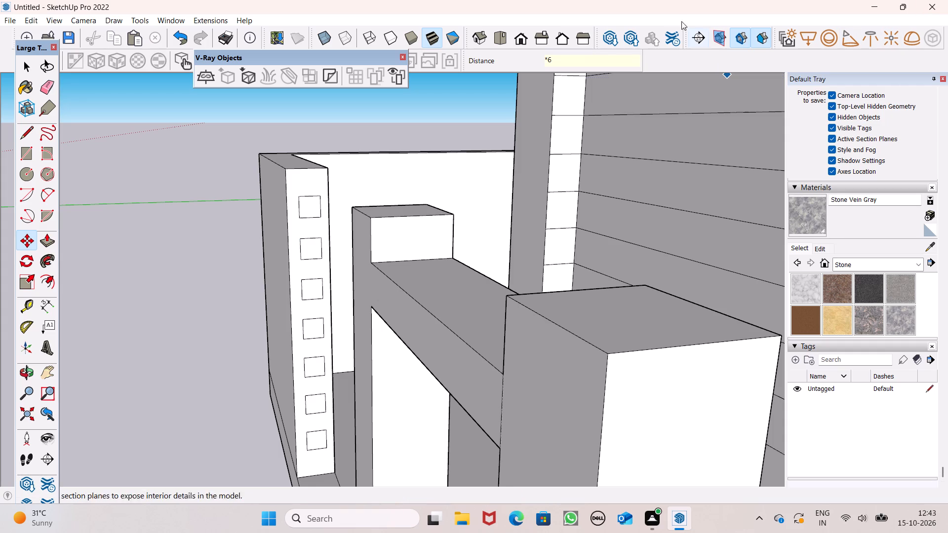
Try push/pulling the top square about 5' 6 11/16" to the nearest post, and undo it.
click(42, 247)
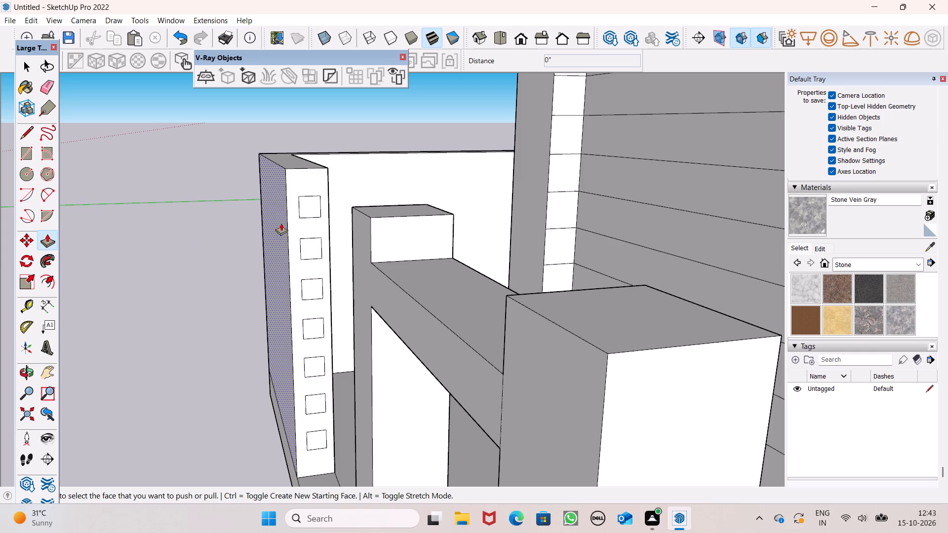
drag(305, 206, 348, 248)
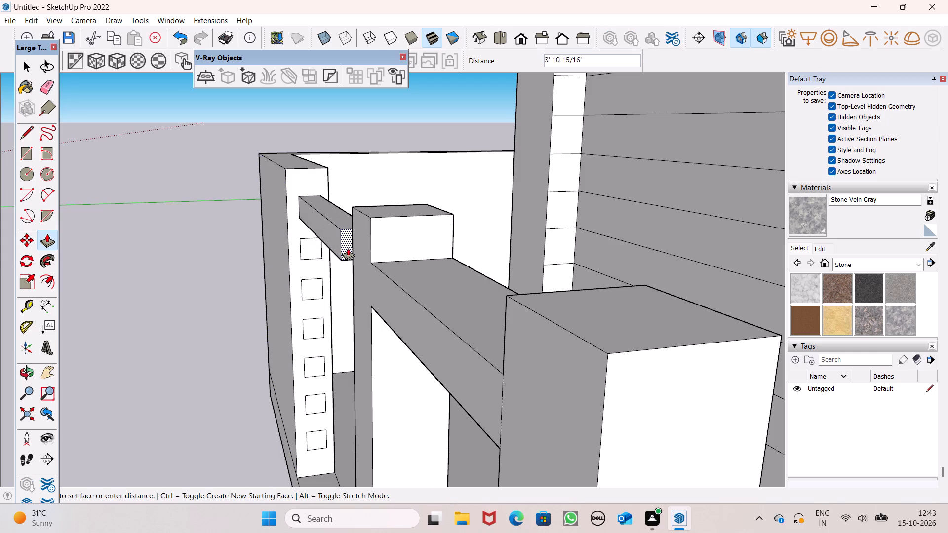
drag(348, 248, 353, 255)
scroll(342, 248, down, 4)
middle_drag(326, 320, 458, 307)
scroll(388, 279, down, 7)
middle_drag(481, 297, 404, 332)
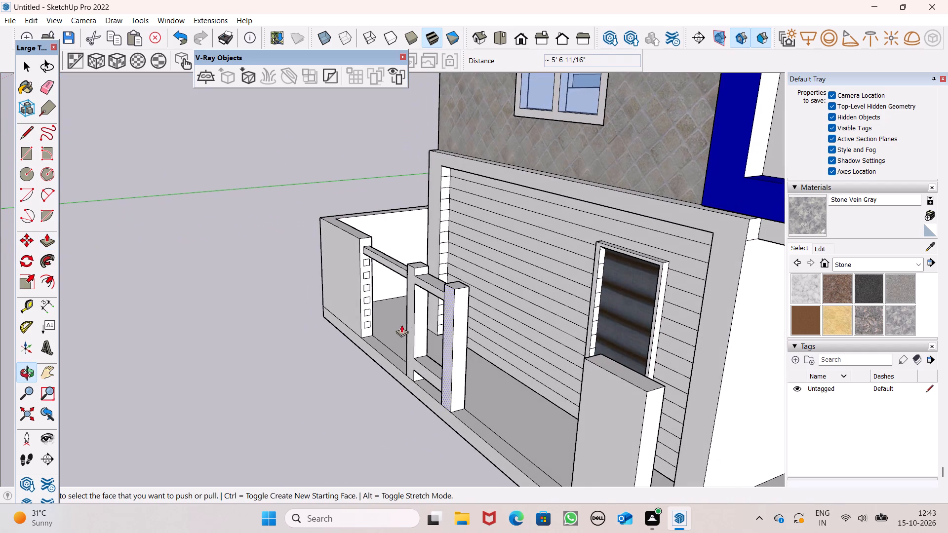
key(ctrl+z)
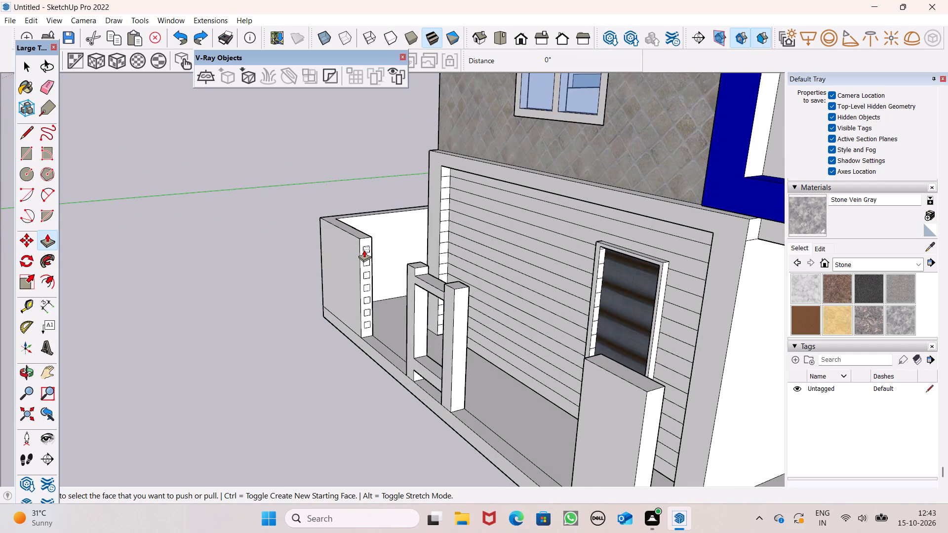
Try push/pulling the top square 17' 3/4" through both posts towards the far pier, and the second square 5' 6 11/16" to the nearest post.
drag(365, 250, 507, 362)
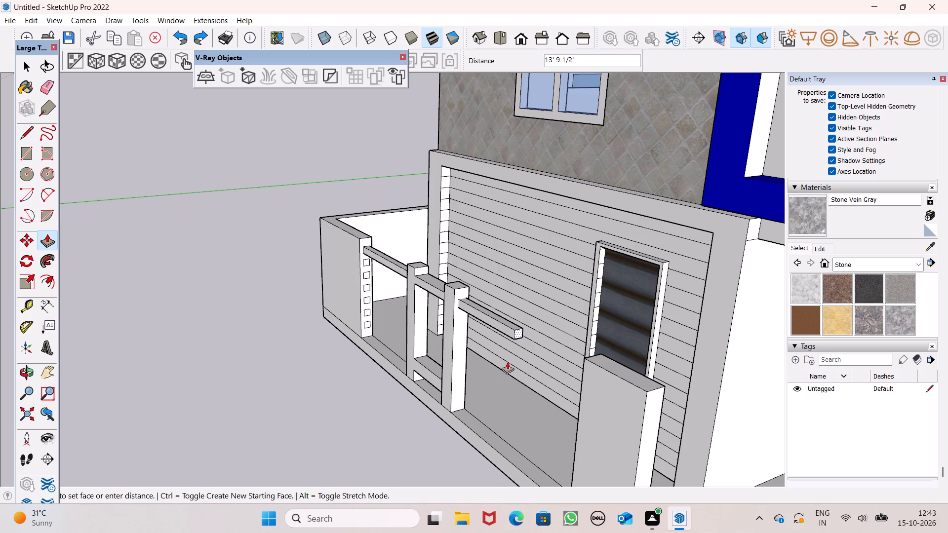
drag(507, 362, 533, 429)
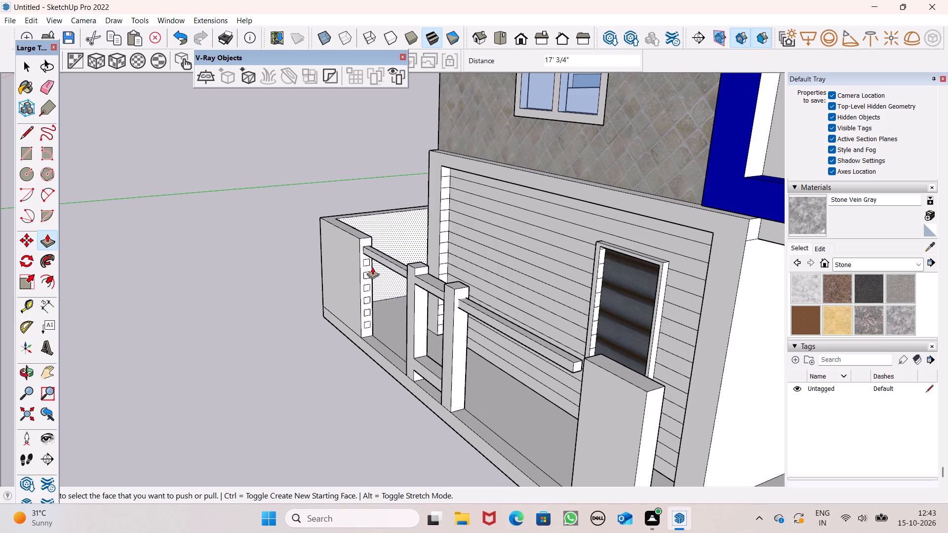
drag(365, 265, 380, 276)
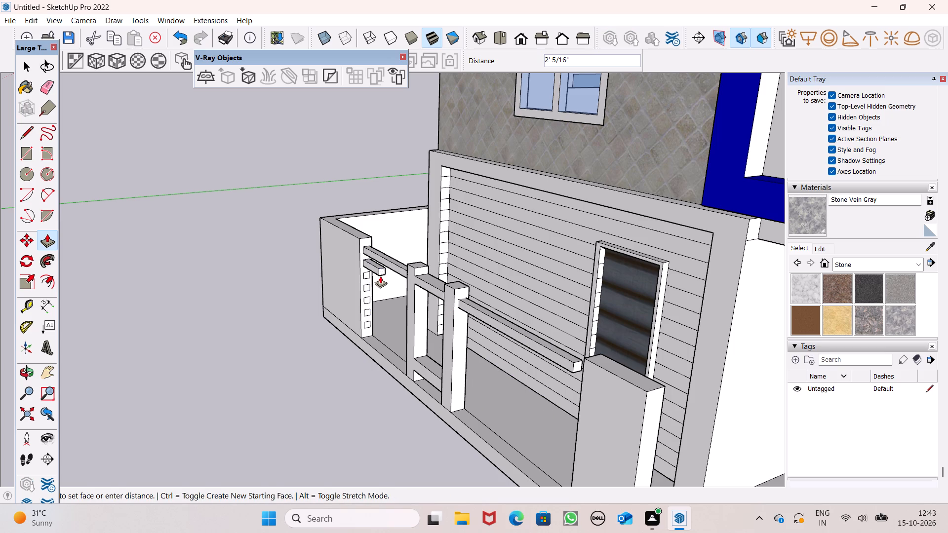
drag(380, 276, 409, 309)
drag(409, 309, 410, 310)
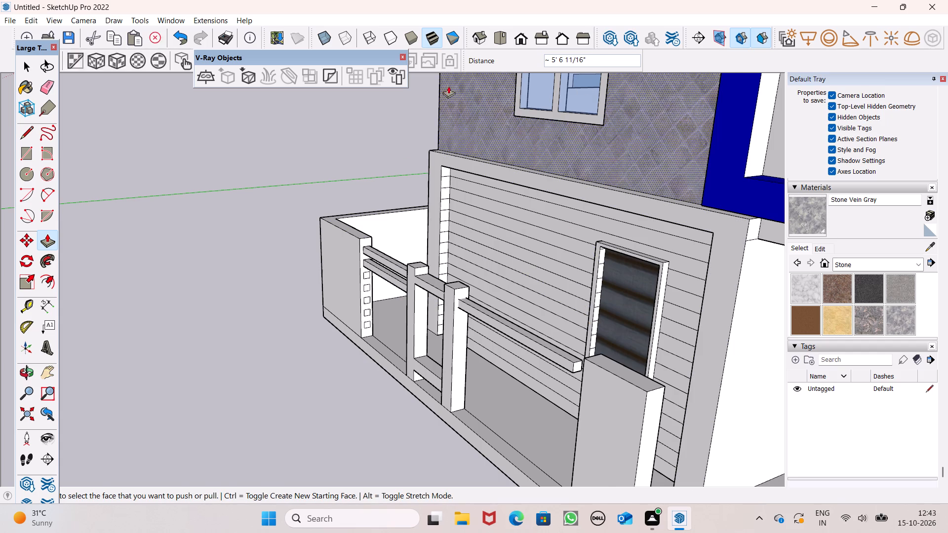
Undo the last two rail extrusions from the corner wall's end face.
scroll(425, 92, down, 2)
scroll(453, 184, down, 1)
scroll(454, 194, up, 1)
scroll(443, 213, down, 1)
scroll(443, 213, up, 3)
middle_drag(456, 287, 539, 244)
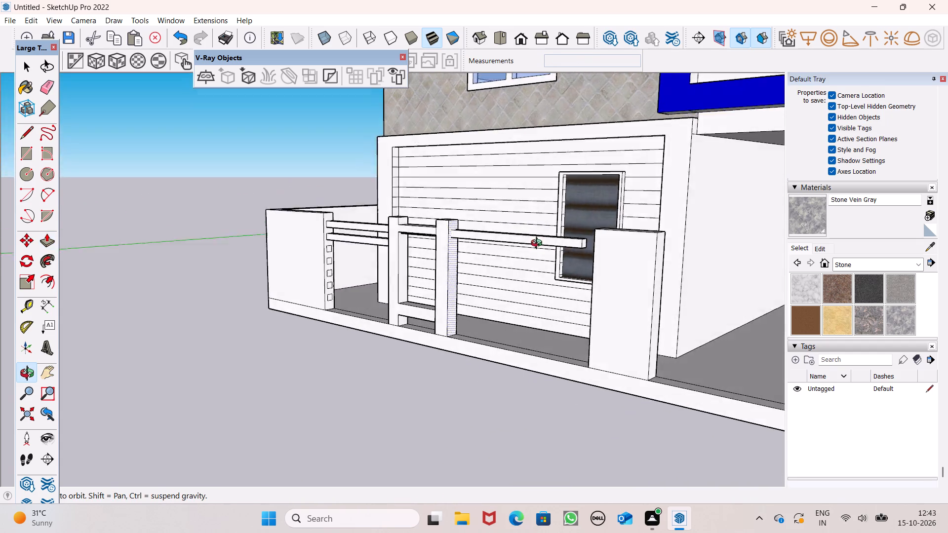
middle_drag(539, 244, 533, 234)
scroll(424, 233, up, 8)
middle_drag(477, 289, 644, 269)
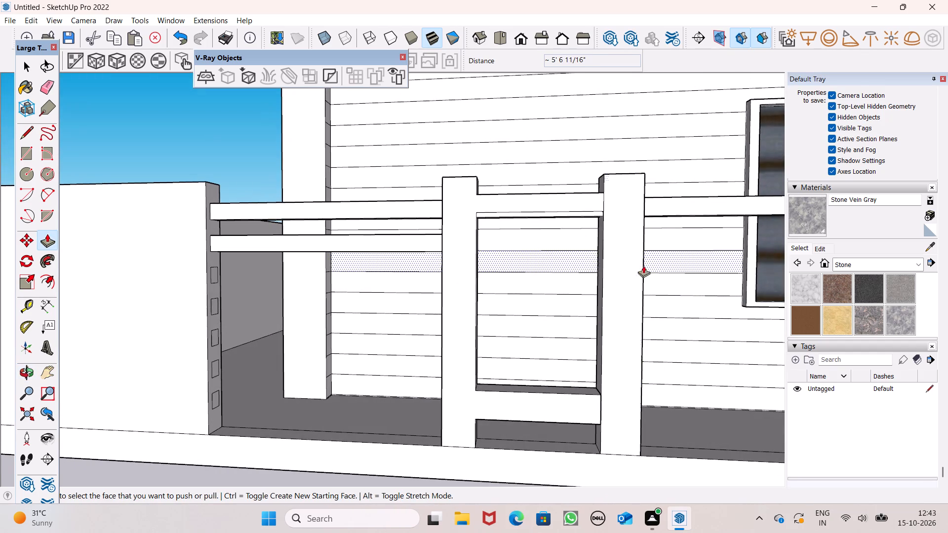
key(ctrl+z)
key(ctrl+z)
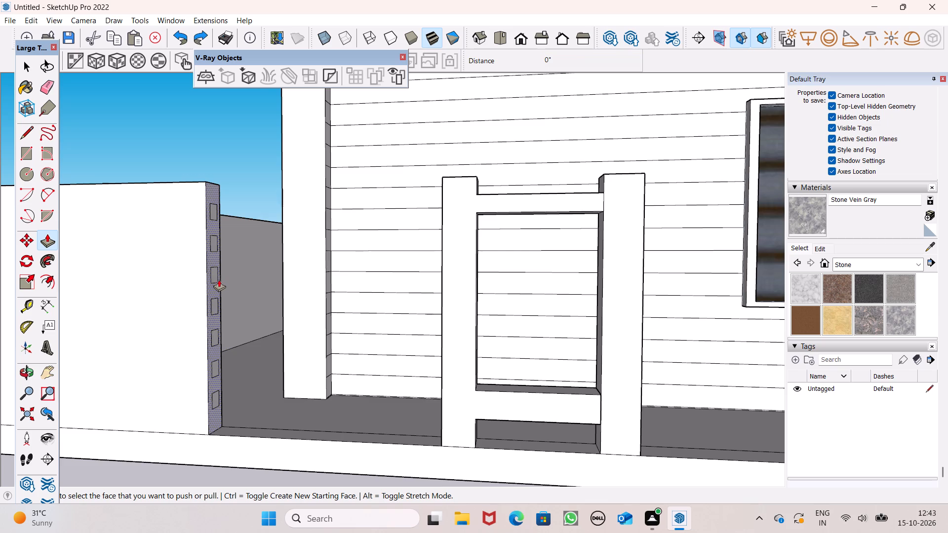
Push/pull the top square on the corner wall's end face about 5' 6 11/16" to meet the nearest post.
scroll(369, 239, down, 3)
middle_drag(395, 260, 263, 280)
scroll(184, 244, up, 4)
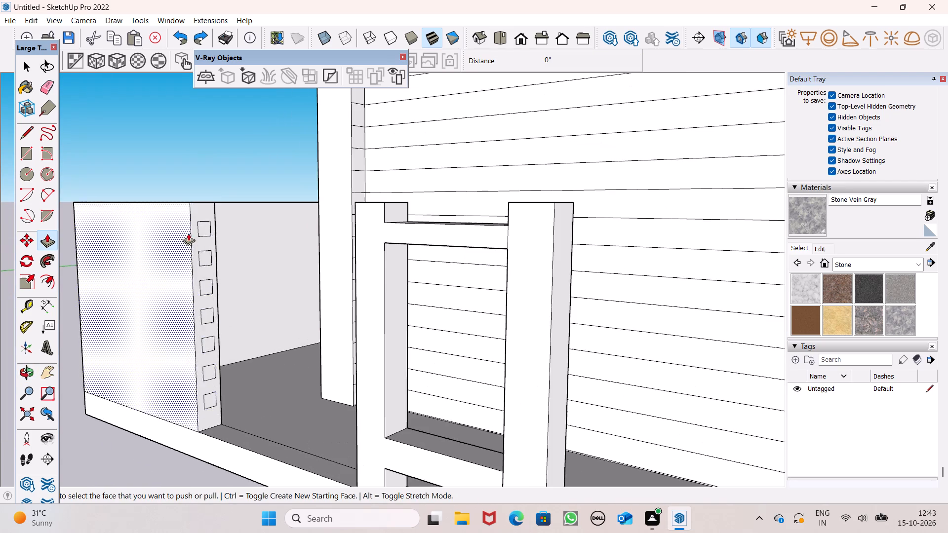
drag(204, 228, 356, 241)
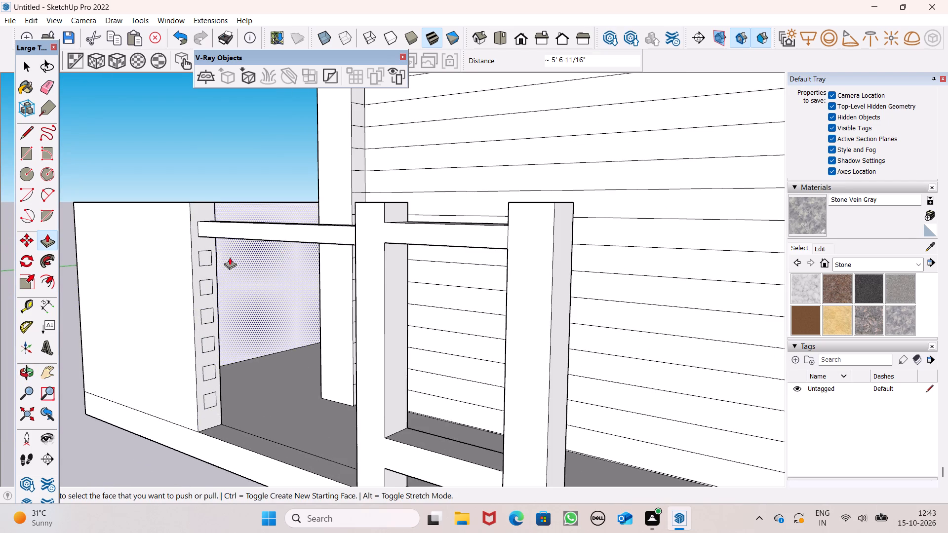
Push/pull the second square on the corner wall's end face 4' 11 3/4", and extend the rail's end to the nearest post.
drag(206, 254, 356, 272)
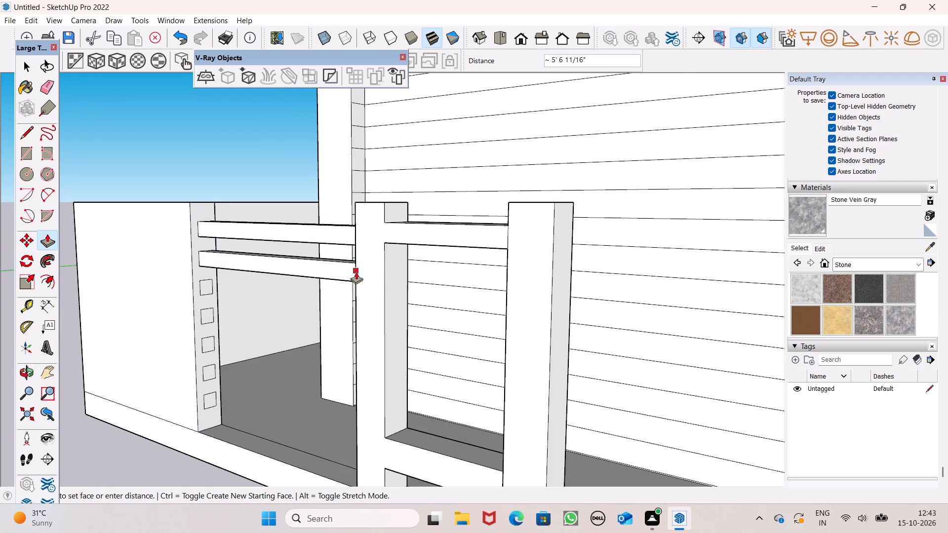
drag(356, 272, 349, 272)
middle_drag(392, 312, 517, 314)
scroll(459, 282, up, 5)
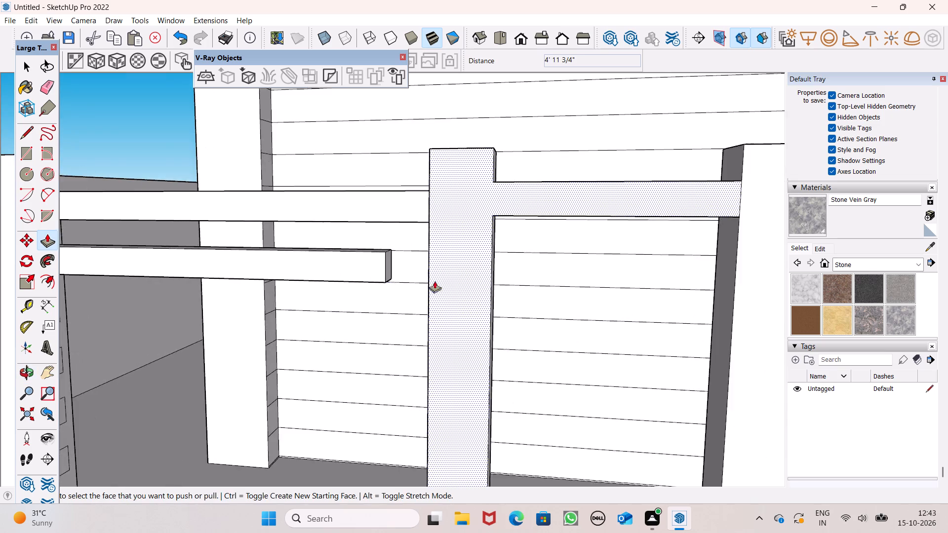
scroll(434, 281, up, 2)
middle_drag(435, 292, 364, 331)
drag(295, 306, 296, 306)
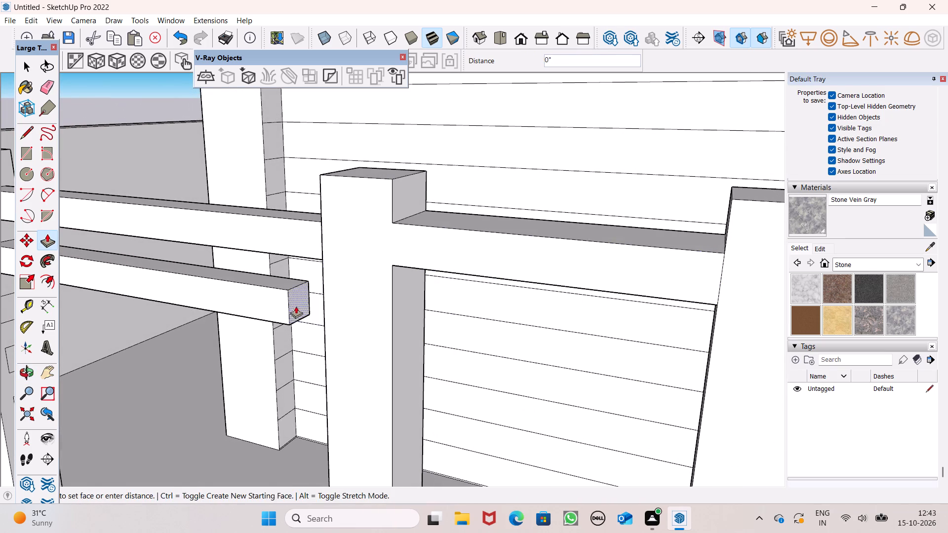
drag(296, 306, 340, 315)
Push/pull the third square on the corner wall's end face to the nearest post, and the fourth square almost as far.
scroll(421, 254, down, 4)
scroll(337, 299, up, 2)
middle_drag(337, 299, 469, 283)
middle_drag(459, 283, 416, 283)
scroll(464, 215, down, 5)
drag(173, 290, 389, 309)
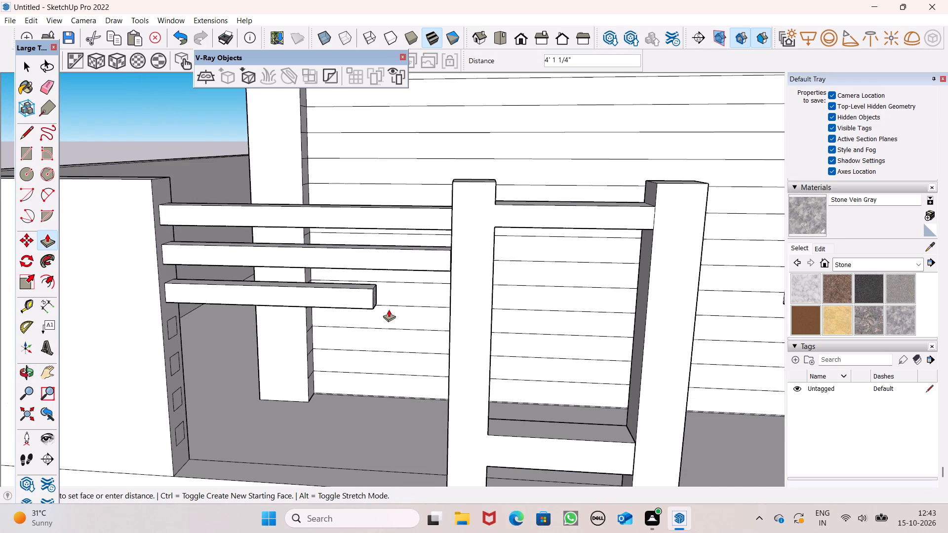
drag(389, 309, 450, 315)
drag(173, 326, 443, 354)
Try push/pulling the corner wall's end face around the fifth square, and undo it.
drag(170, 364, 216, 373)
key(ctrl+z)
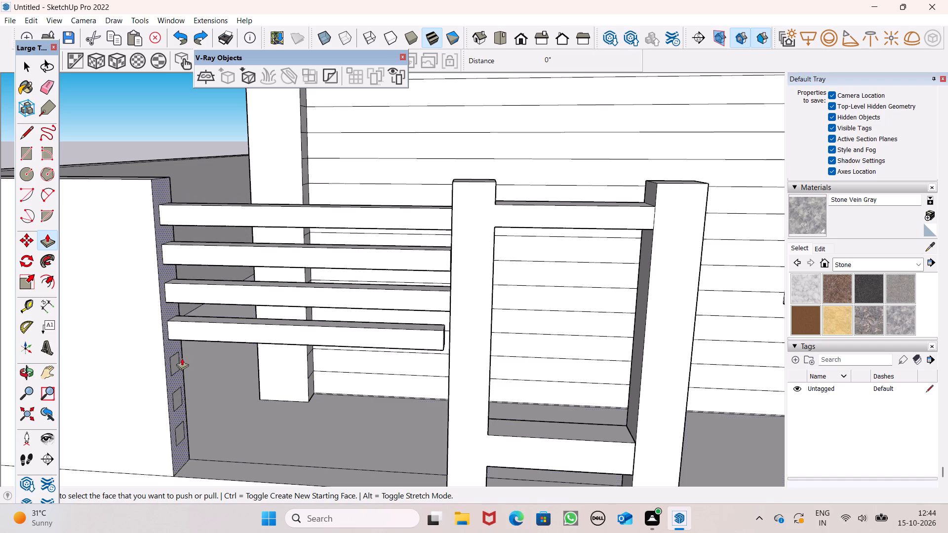
Push/pull the corner wall's fifth square 5' 7 1/16", the sixth 5' 6 3/8" and the bottom one 5' 10 1/16" to the nearest post.
drag(179, 359, 452, 372)
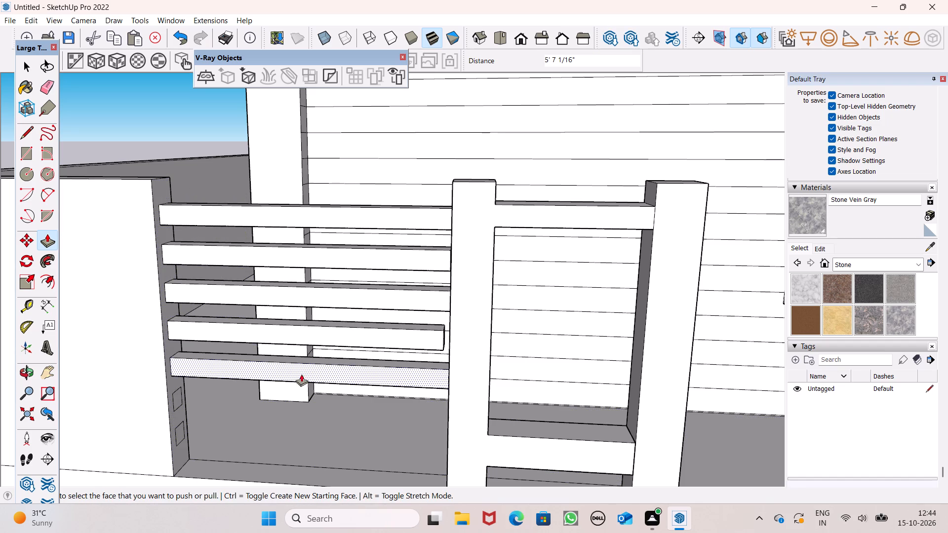
drag(177, 392, 448, 409)
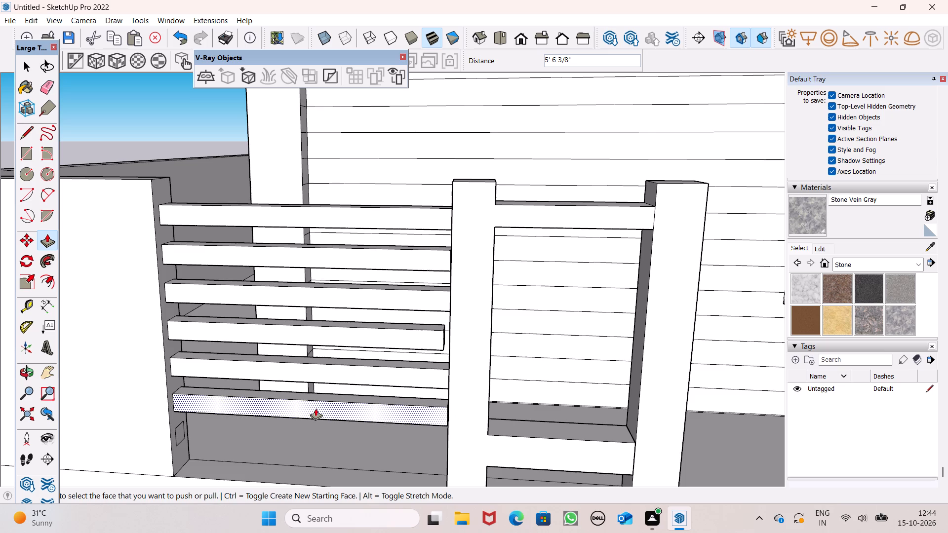
drag(183, 430, 463, 451)
Extend the fourth rail's short end to close its gap to the nearest post.
scroll(452, 342, up, 1)
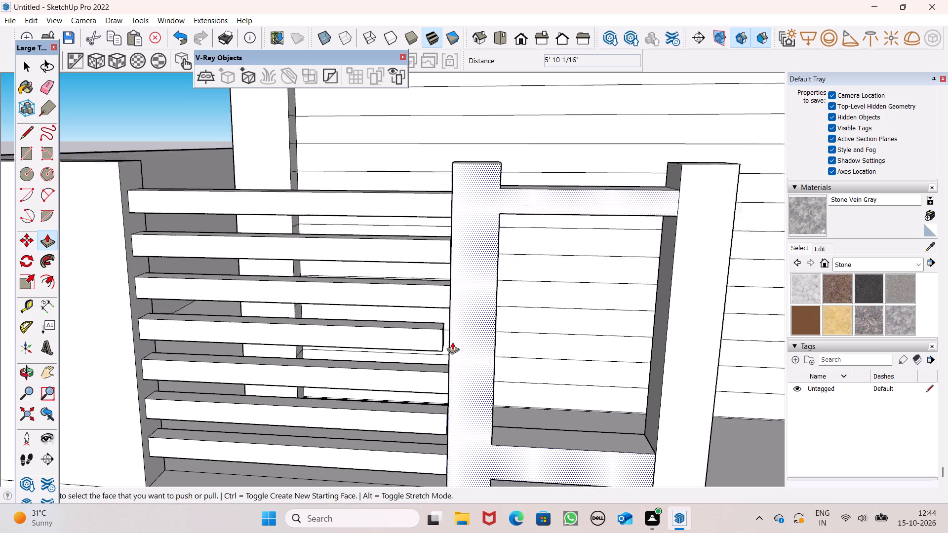
scroll(452, 342, up, 11)
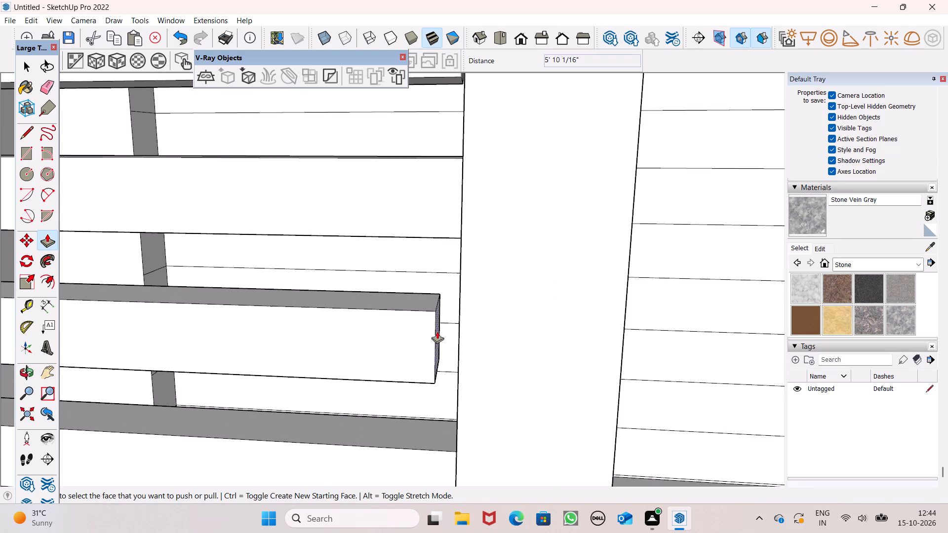
drag(437, 331, 465, 338)
key(space)
Draw a square about 4 3/16" by 4 3/16" near the top of the pier's side face that faces the two posts.
scroll(433, 273, down, 10)
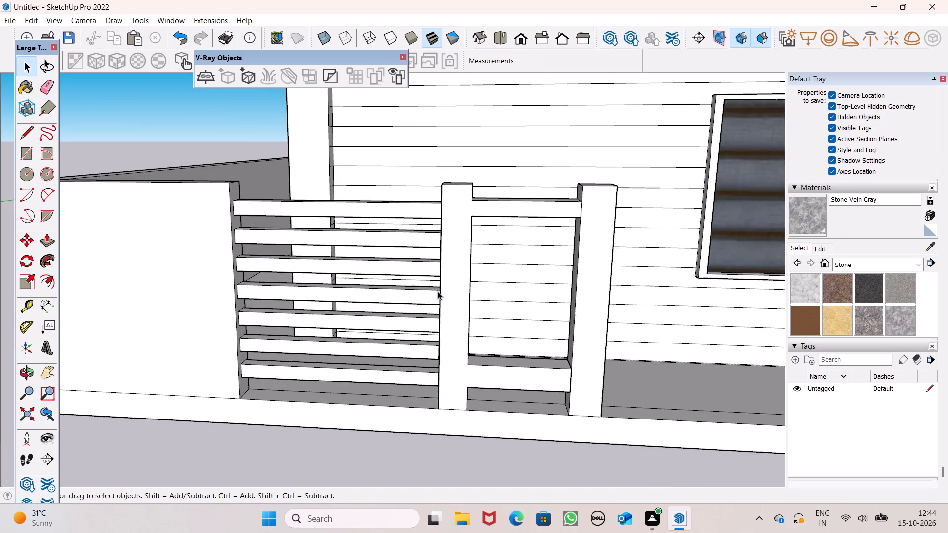
scroll(438, 291, down, 11)
middle_drag(418, 333, 614, 341)
scroll(616, 270, up, 2)
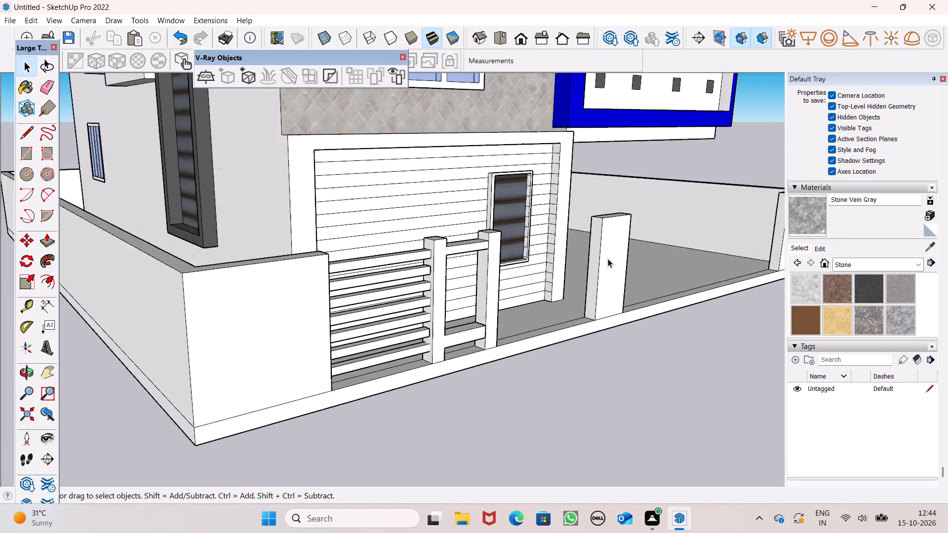
scroll(608, 259, up, 2)
middle_drag(600, 240, 663, 190)
scroll(655, 169, up, 7)
scroll(618, 192, down, 2)
middle_drag(574, 248, 602, 252)
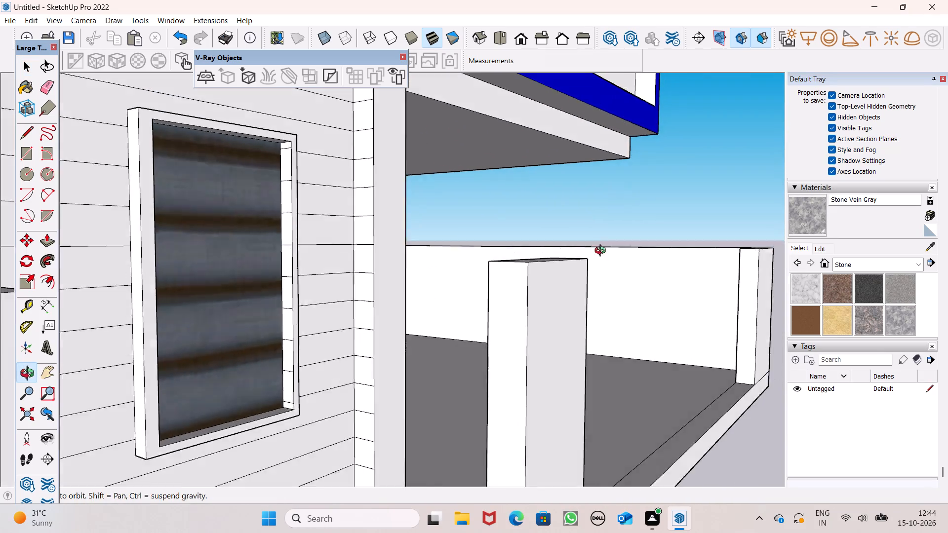
middle_drag(602, 252, 606, 250)
scroll(581, 221, down, 4)
click(21, 156)
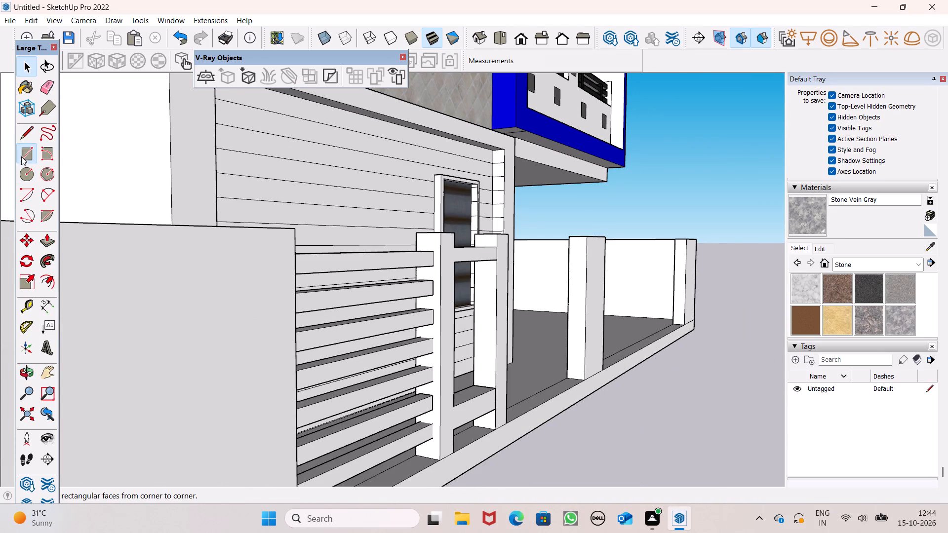
scroll(631, 249, up, 2)
middle_drag(562, 279, 562, 281)
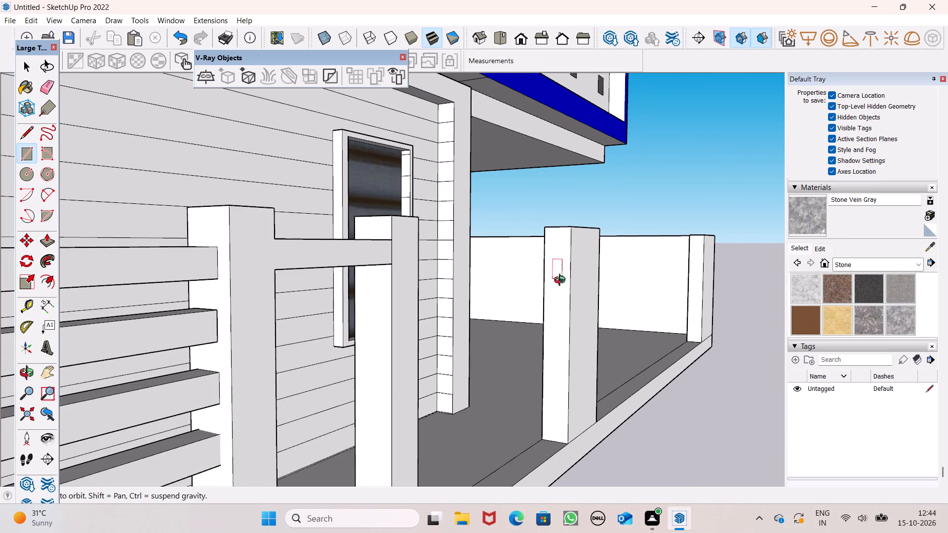
middle_drag(562, 281, 604, 290)
scroll(584, 258, up, 5)
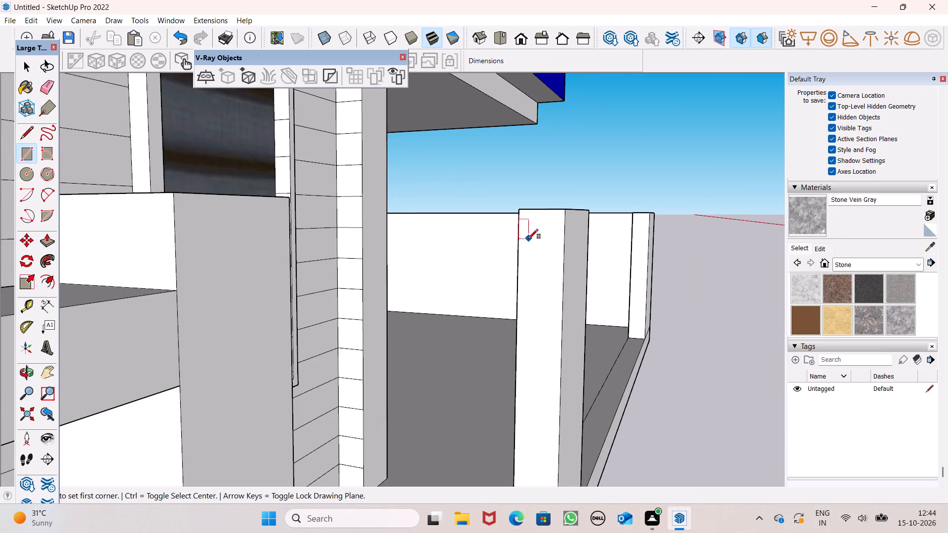
click(528, 234)
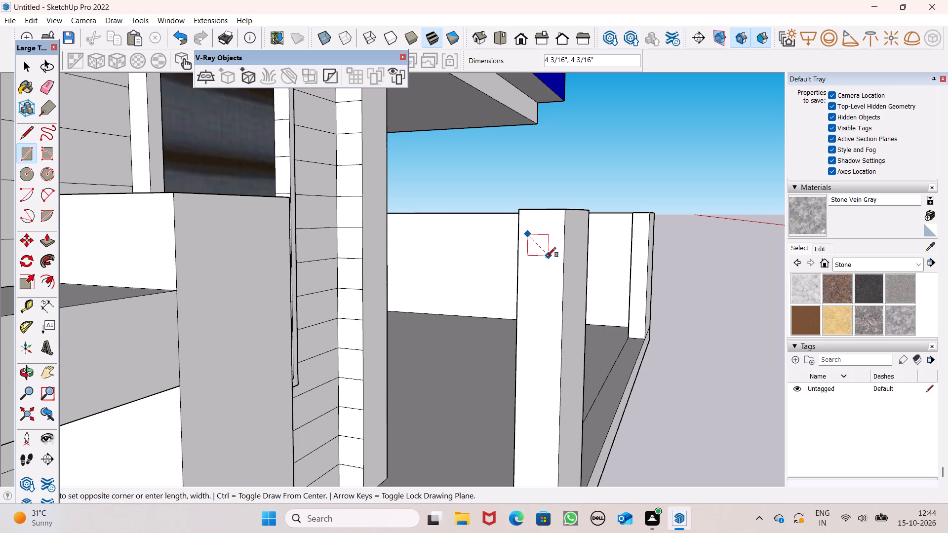
click(548, 256)
key(space)
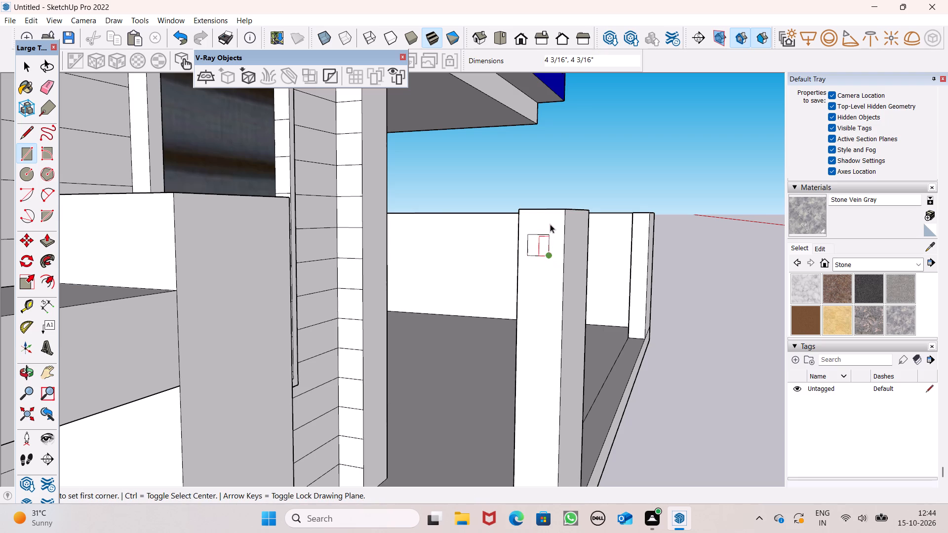
Copy the square about 8 3/16" straight down the pier's side face and repeat it as an array of six copies.
scroll(550, 224, down, 3)
double_click(544, 240)
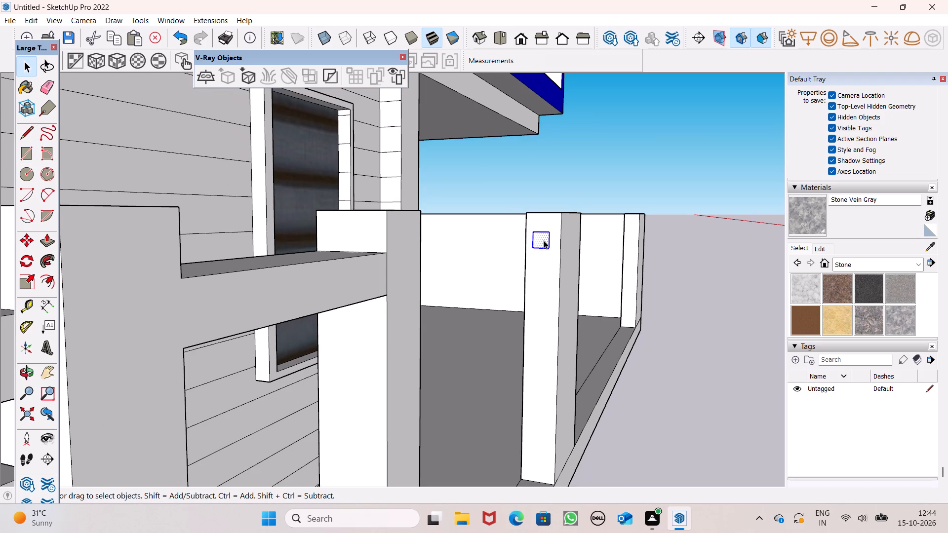
key(m)
key(Return)
drag(549, 247, 551, 249)
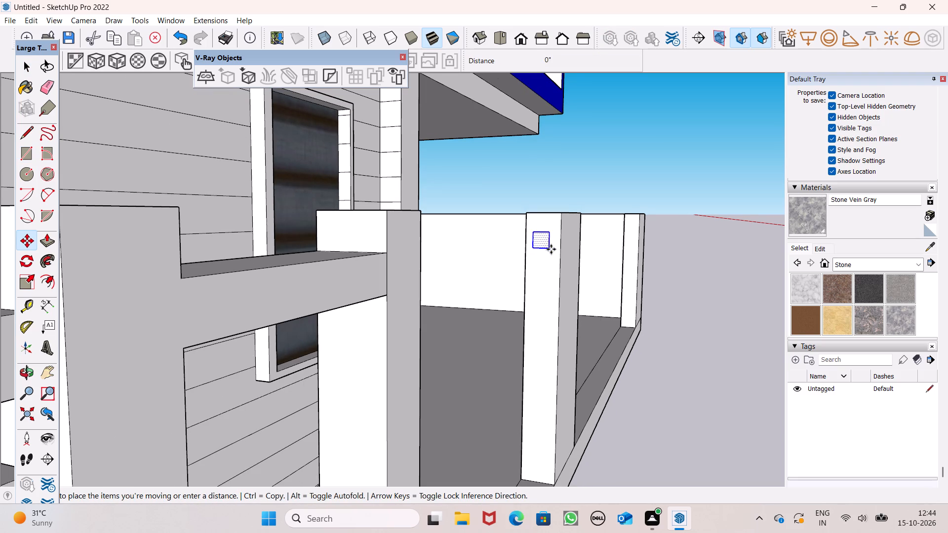
drag(551, 249, 553, 280)
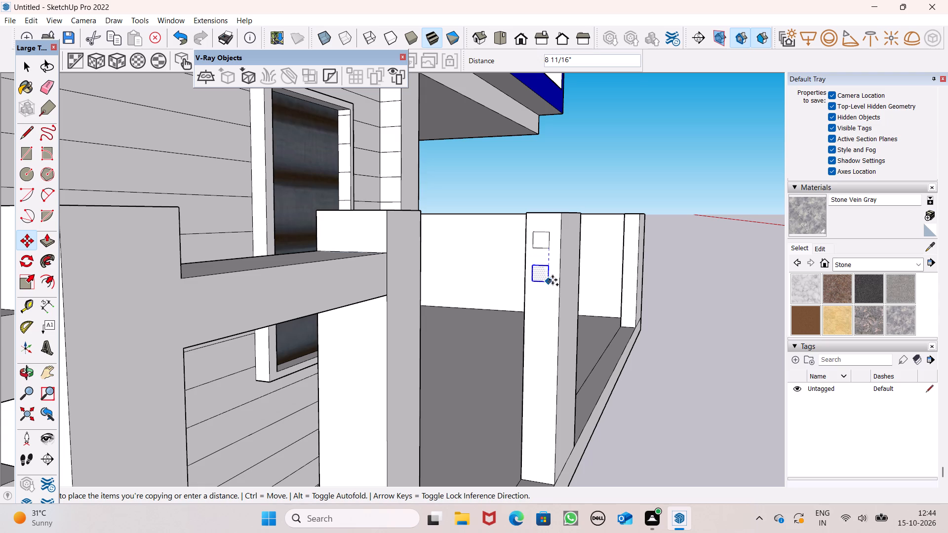
drag(553, 280, 553, 280)
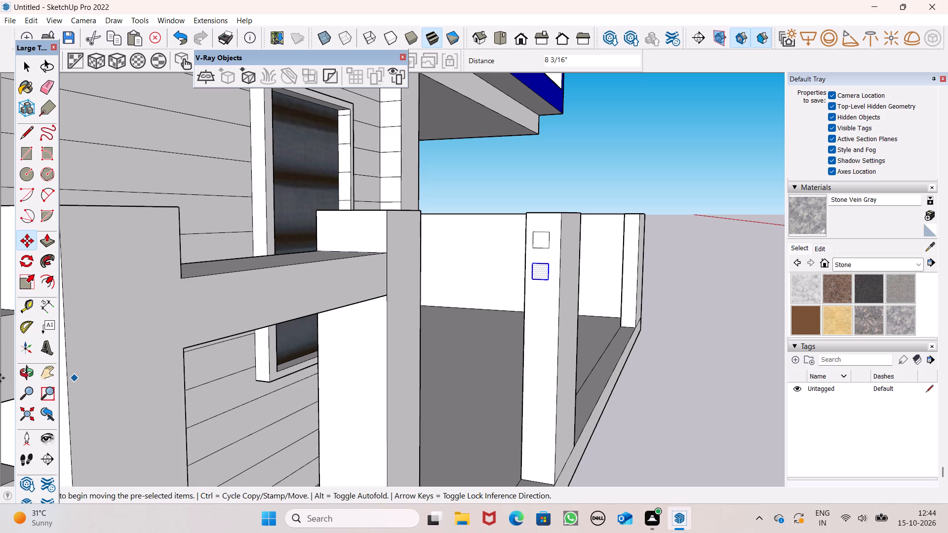
key(shift+asterisk)
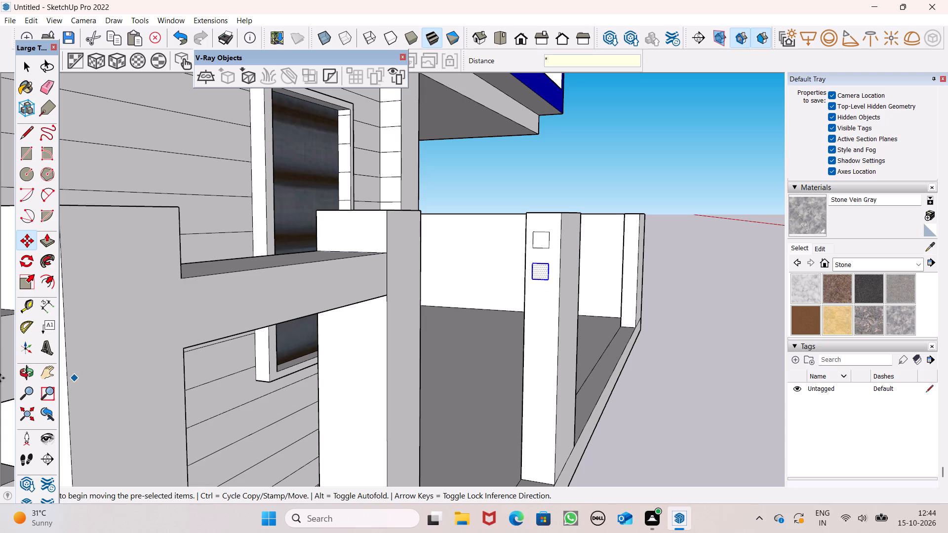
key(6)
key(Return)
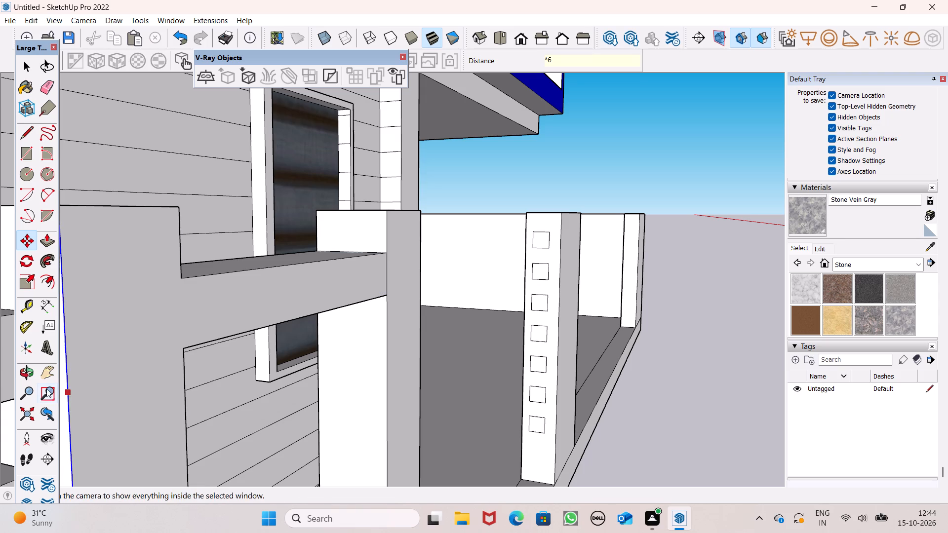
Push/pull the pier's top square 7' 7 7/16", the second 7' 6 1/4" and the third a similar distance towards the nearest post.
click(51, 242)
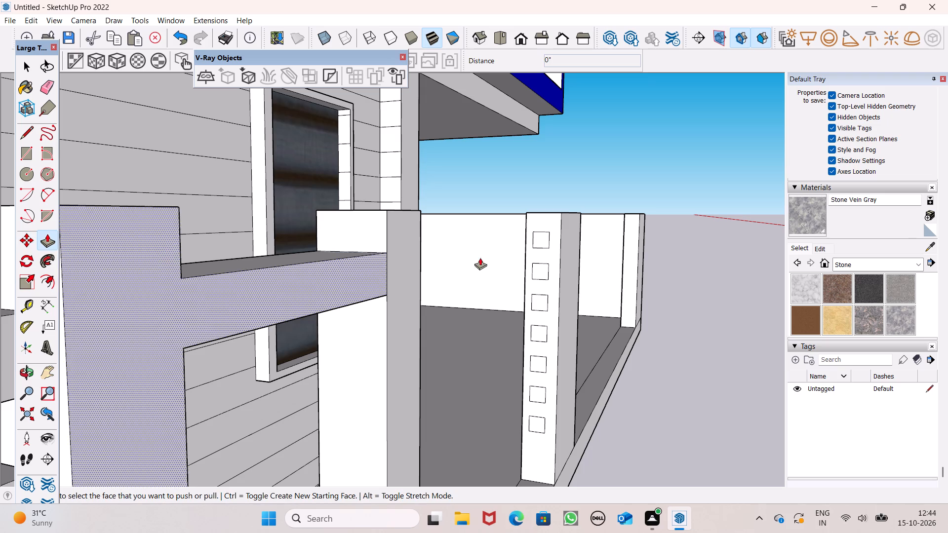
drag(541, 247, 396, 282)
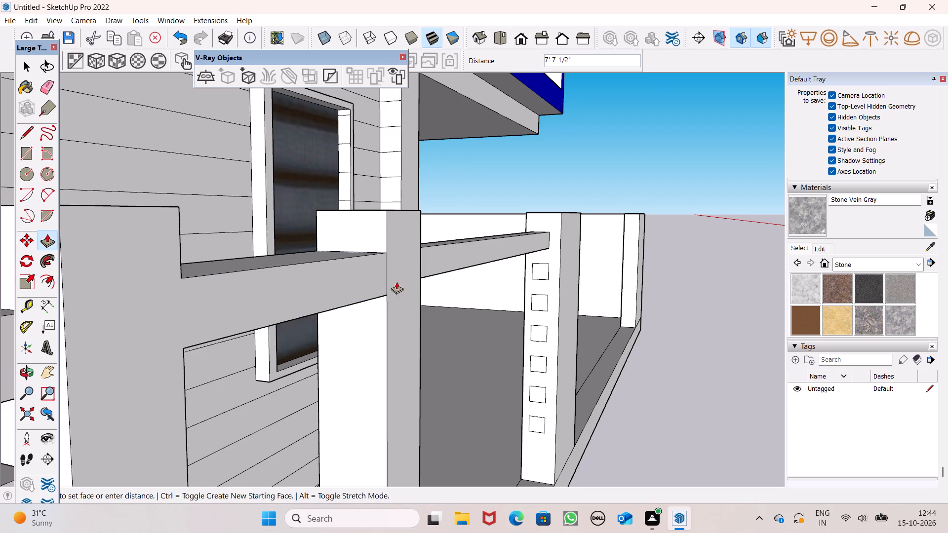
drag(396, 282, 396, 281)
middle_drag(501, 274, 425, 290)
scroll(529, 220, down, 4)
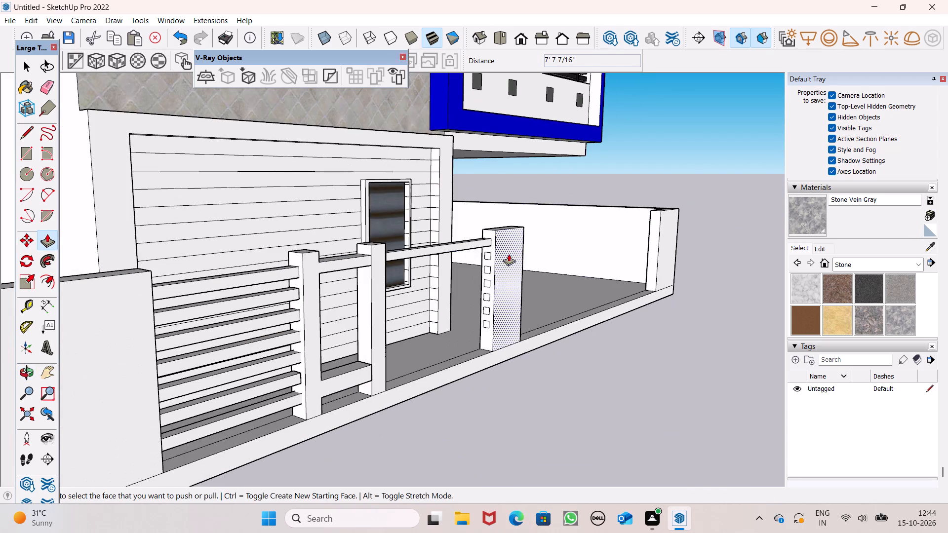
middle_drag(509, 256, 485, 278)
scroll(472, 278, up, 5)
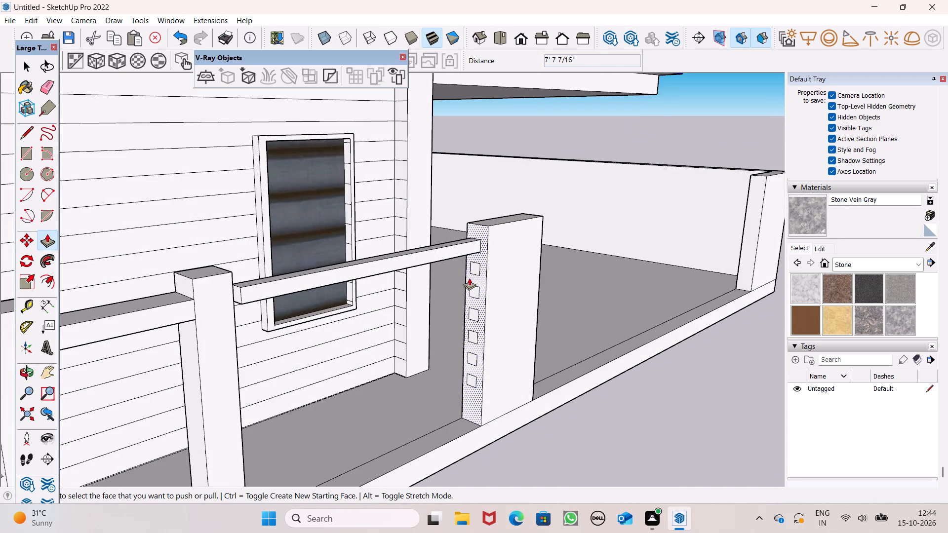
drag(474, 269, 245, 339)
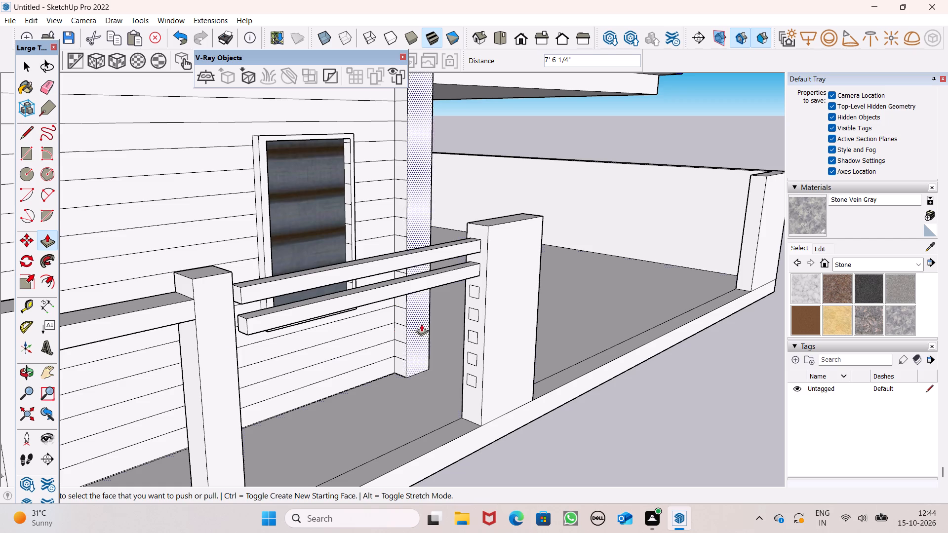
drag(474, 292, 243, 376)
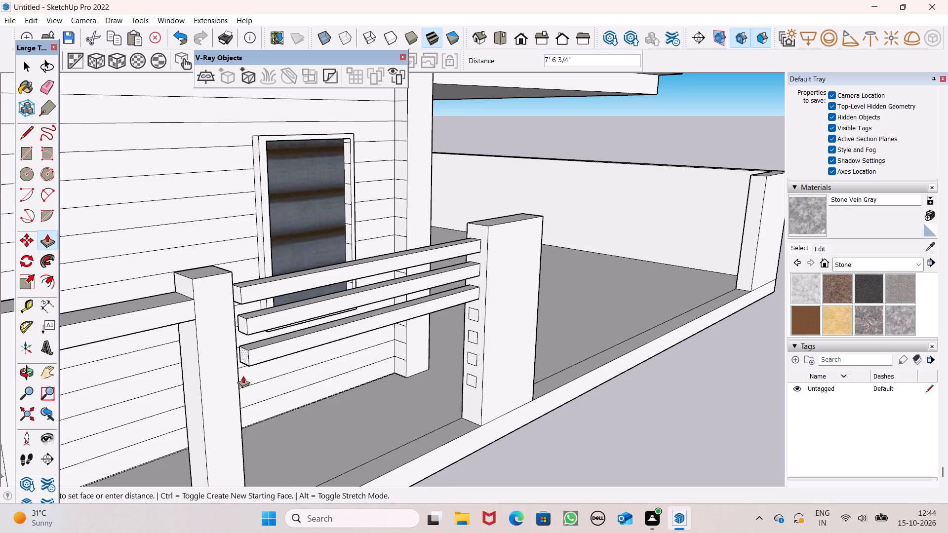
drag(243, 376, 242, 374)
Push/pull the four lower squares on the pier's side face to the nearest post.
drag(473, 317, 305, 386)
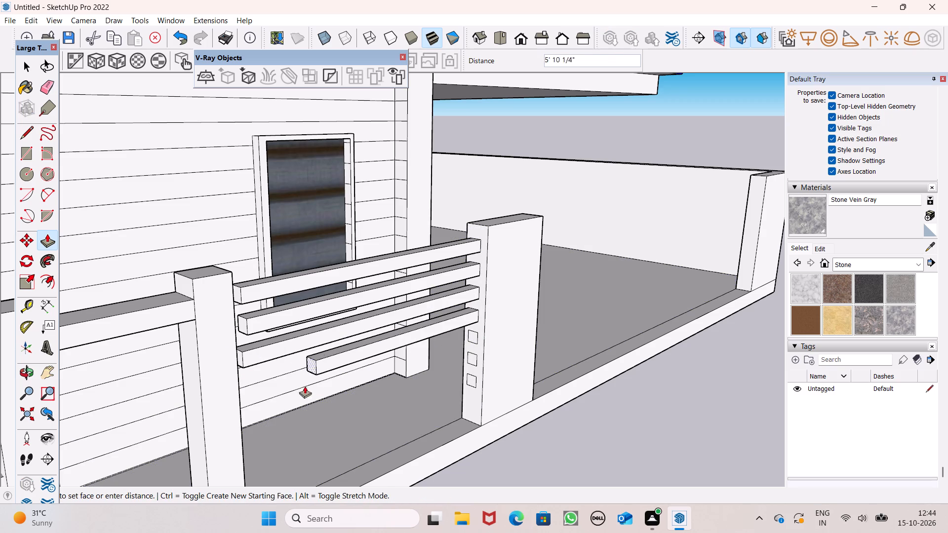
drag(305, 386, 229, 406)
drag(471, 336, 247, 439)
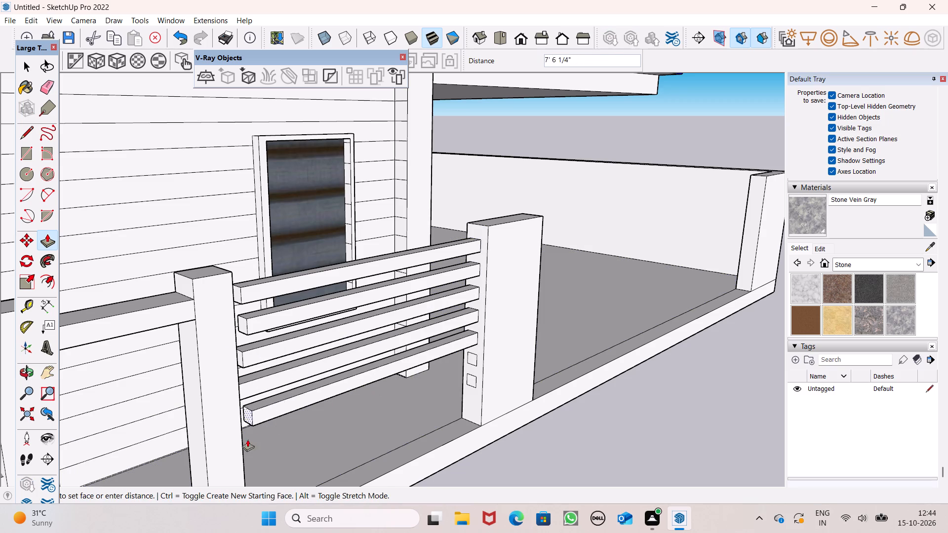
drag(247, 439, 237, 444)
drag(472, 362, 229, 461)
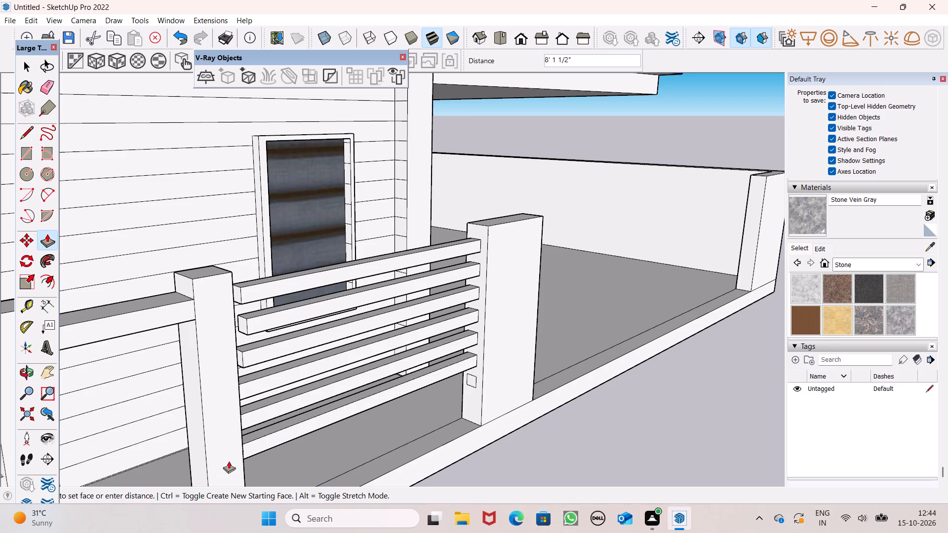
drag(229, 461, 227, 462)
drag(472, 381, 231, 464)
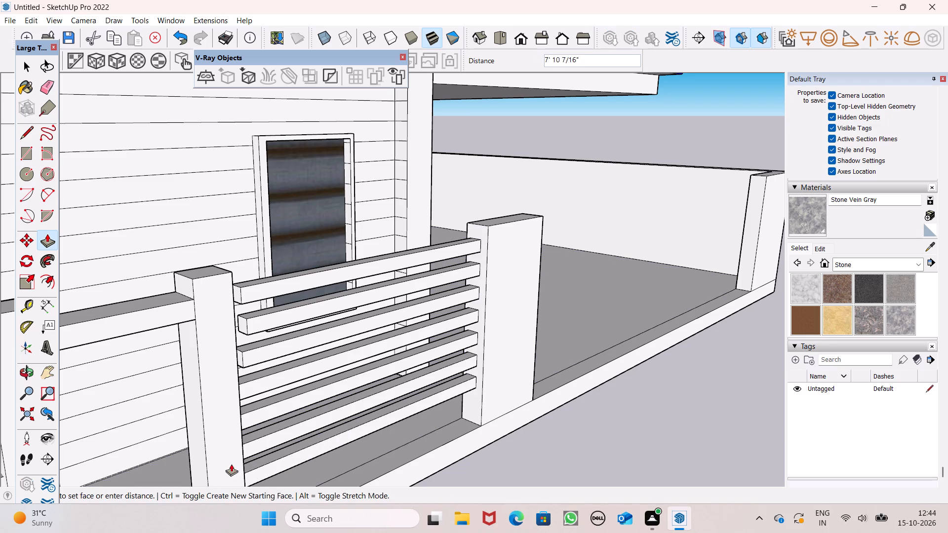
drag(231, 464, 226, 457)
Push/pull the short ends of the top three rails to the nearest post, the second about 4 15/16" and the third 3 5/16".
scroll(254, 292, up, 6)
drag(223, 290, 219, 297)
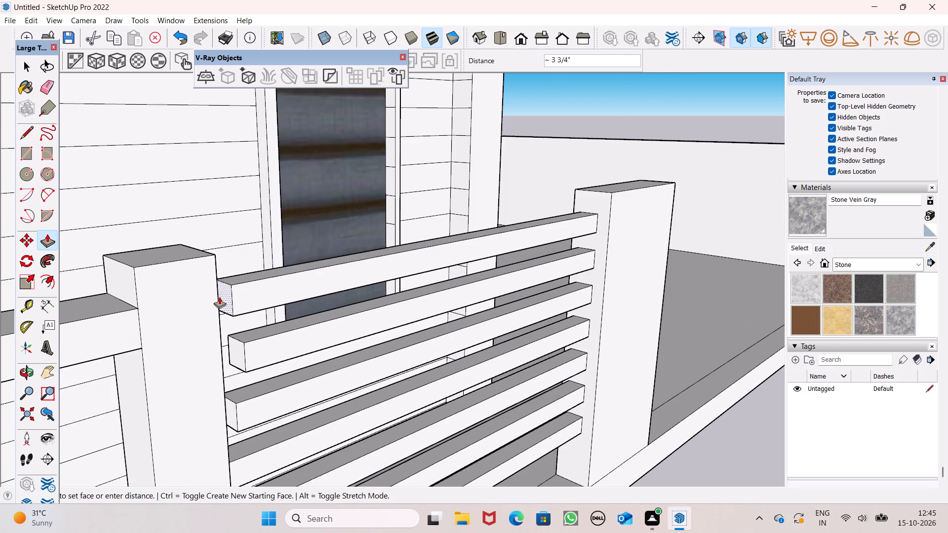
drag(219, 297, 206, 302)
middle_drag(255, 364, 187, 354)
scroll(140, 320, up, 5)
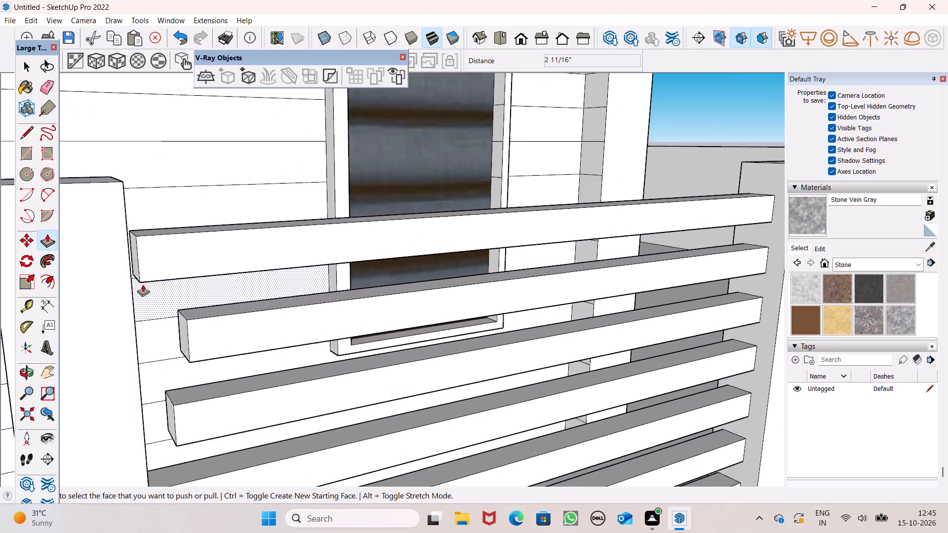
scroll(143, 284, up, 1)
drag(135, 261, 107, 270)
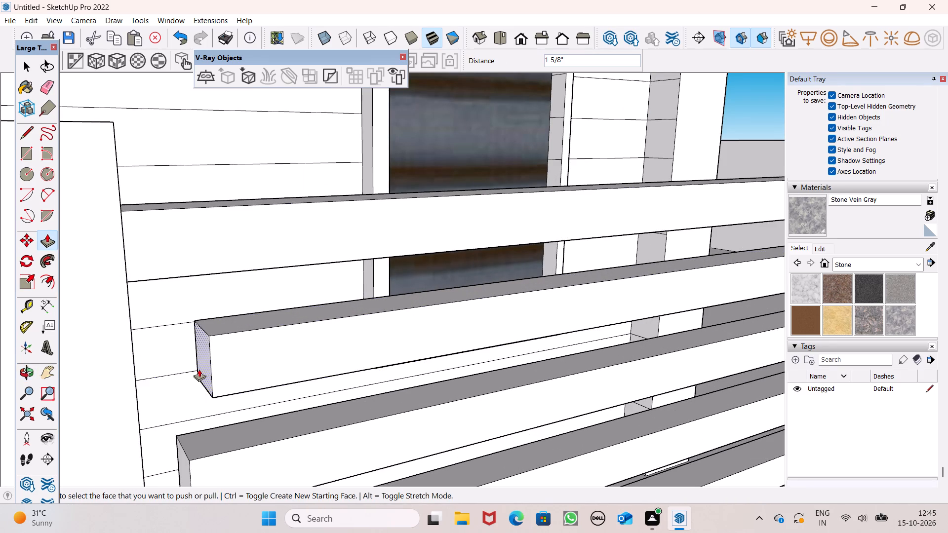
drag(199, 369, 131, 375)
scroll(330, 292, down, 5)
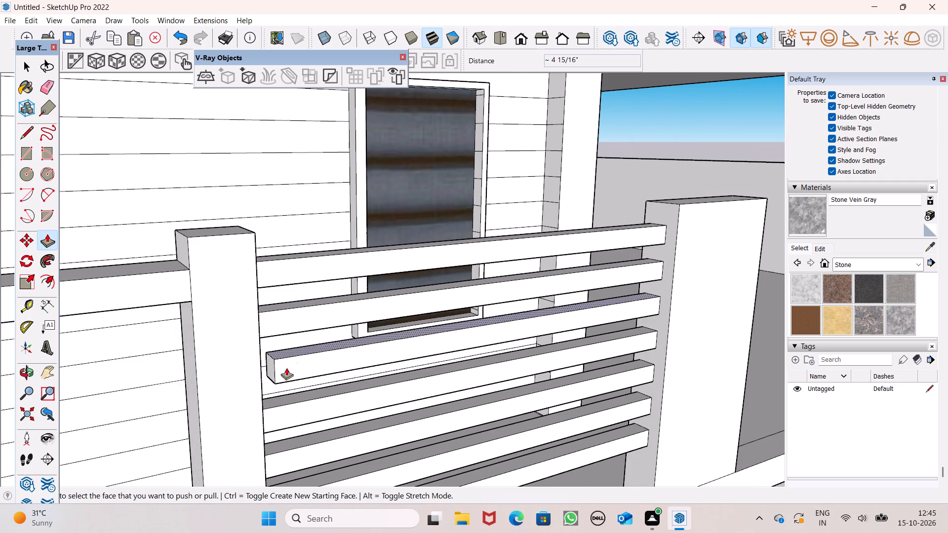
scroll(314, 338, down, 2)
scroll(266, 386, up, 8)
scroll(291, 361, down, 1)
scroll(291, 352, up, 1)
drag(292, 346, 259, 350)
Draw a small rectangle on the pier's side face just below the lowest rail.
scroll(378, 301, down, 4)
middle_drag(380, 419, 257, 395)
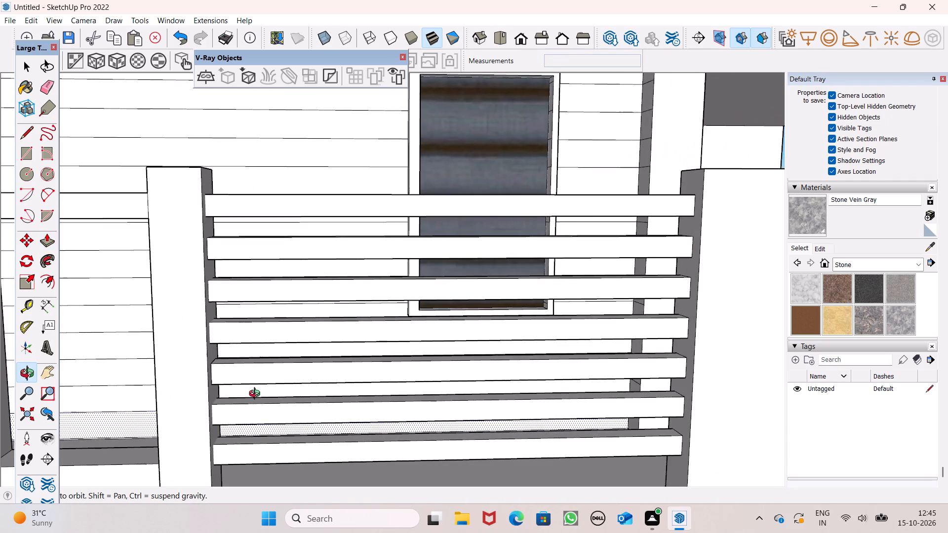
middle_drag(257, 395, 256, 395)
scroll(418, 367, down, 3)
scroll(477, 353, down, 4)
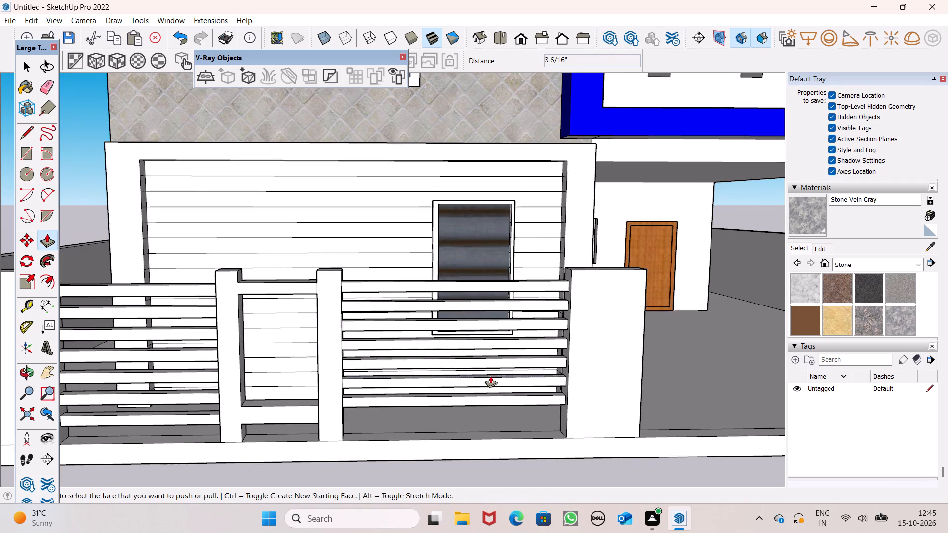
scroll(521, 358, down, 3)
middle_drag(530, 435, 554, 414)
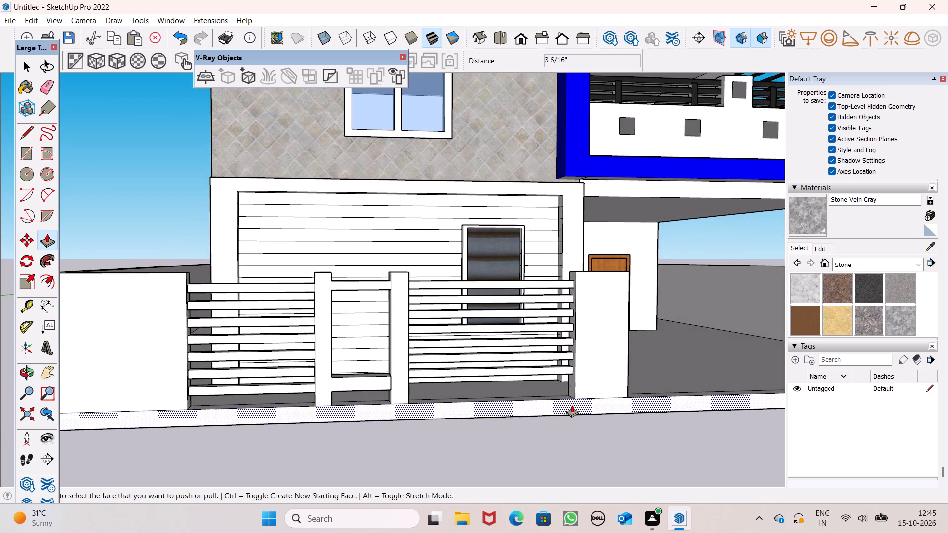
scroll(583, 378, up, 2)
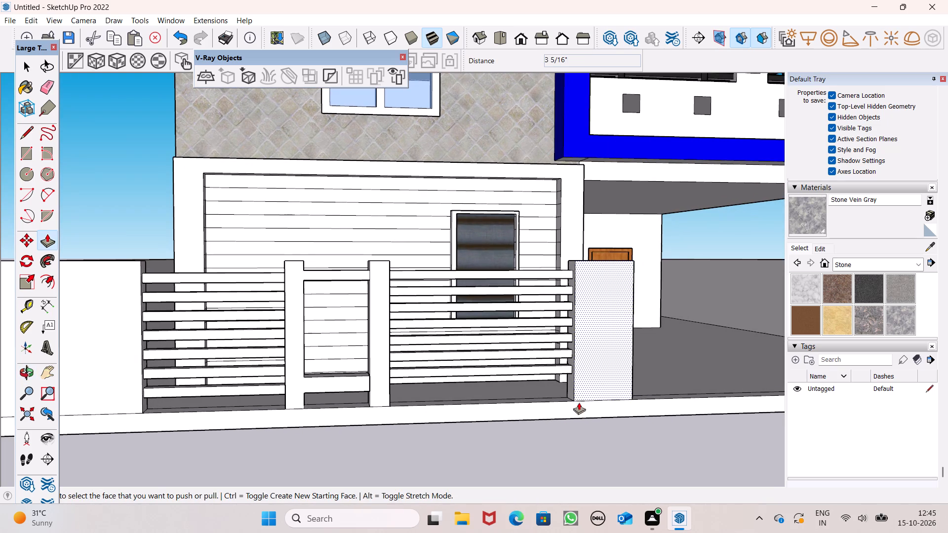
middle_drag(579, 407, 678, 424)
scroll(653, 393, up, 4)
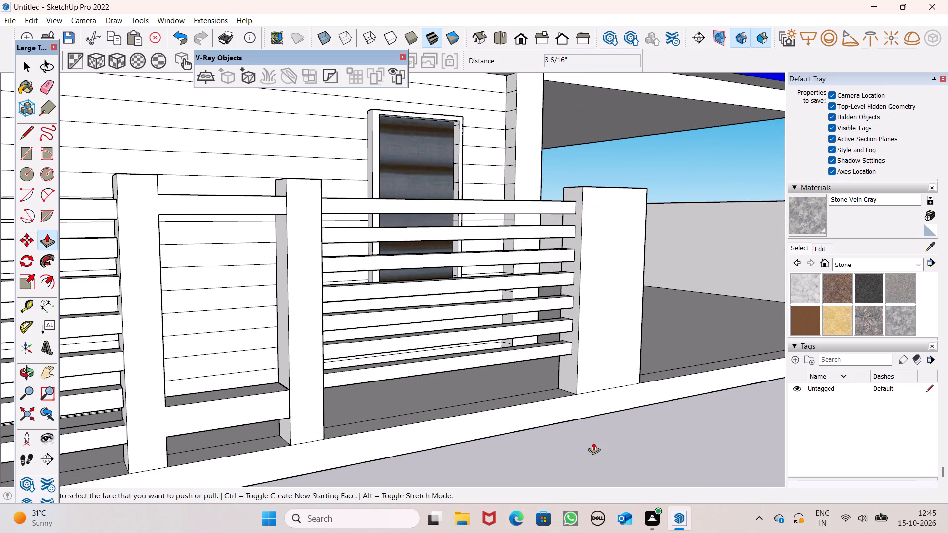
key(space)
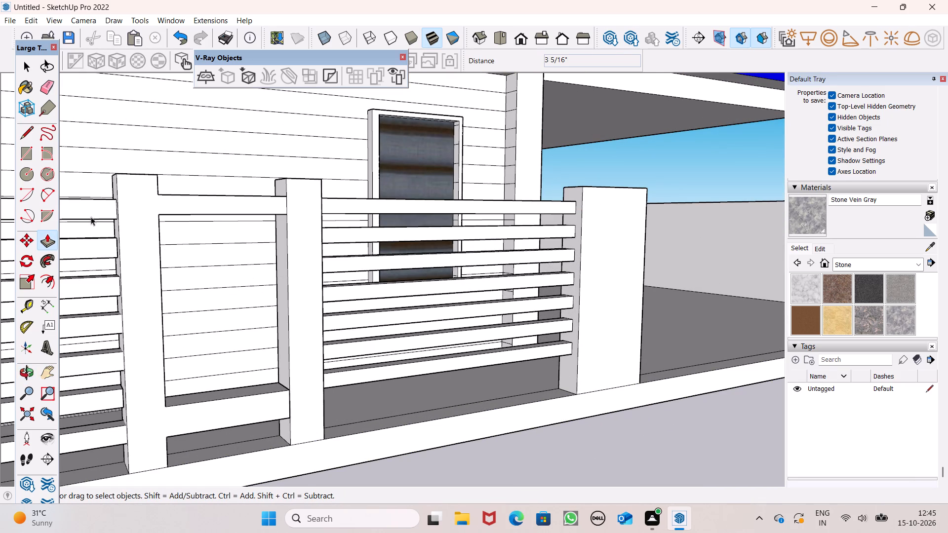
click(33, 153)
scroll(490, 396, up, 1)
scroll(578, 392, up, 1)
middle_drag(578, 392, 632, 367)
scroll(584, 363, up, 6)
middle_drag(576, 373, 663, 380)
scroll(574, 359, up, 4)
click(551, 336)
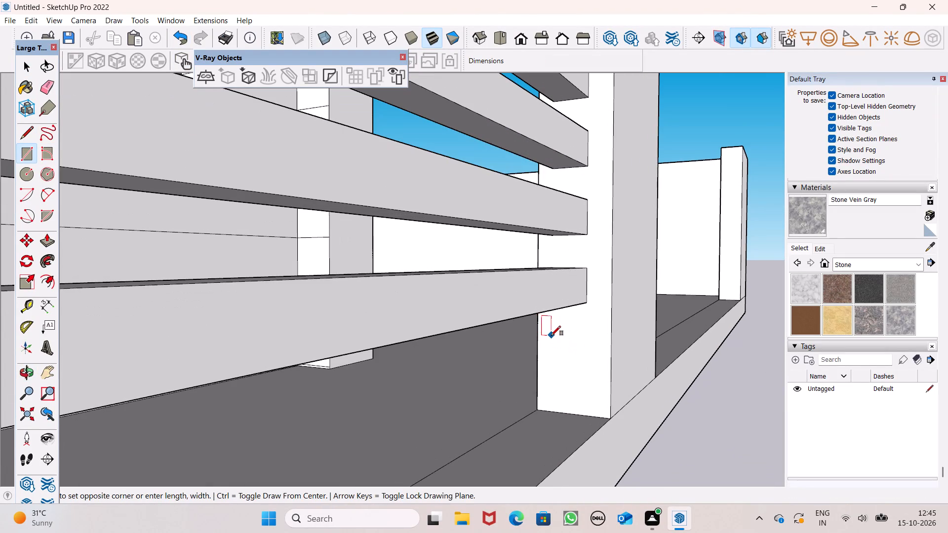
click(588, 369)
scroll(636, 315, down, 4)
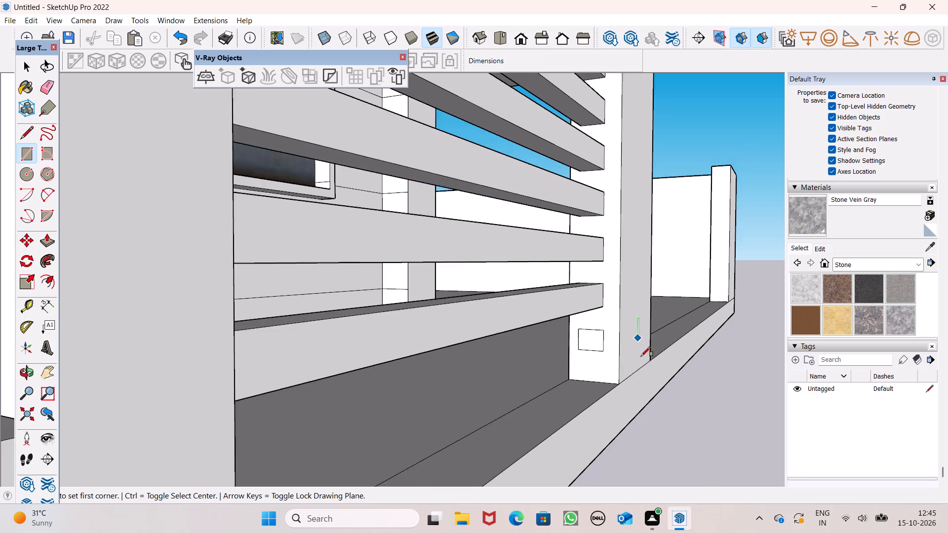
Push/pull the new rectangle from the pier to the nearest post to form a bottom rail, closing the last 1 9/16" gap.
middle_drag(643, 373, 590, 386)
click(47, 239)
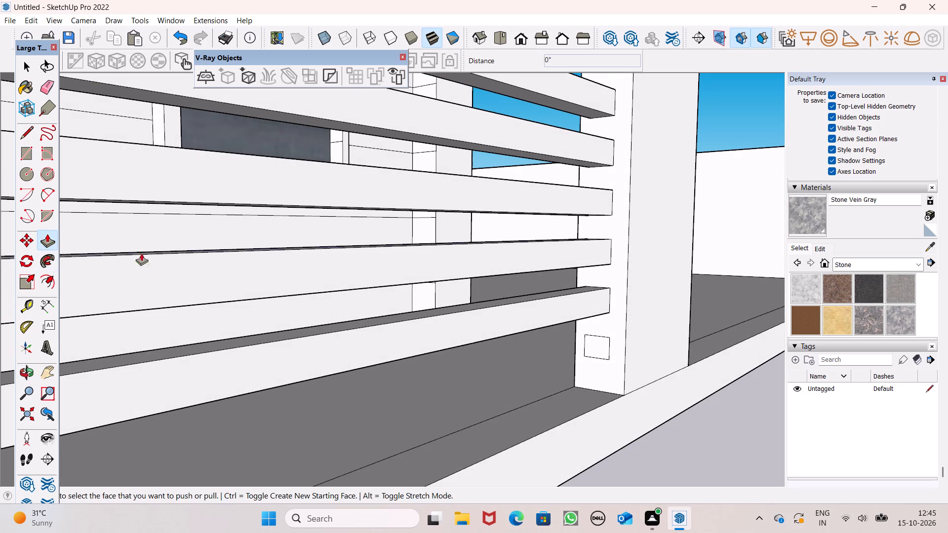
scroll(433, 257, down, 3)
drag(574, 331, 348, 408)
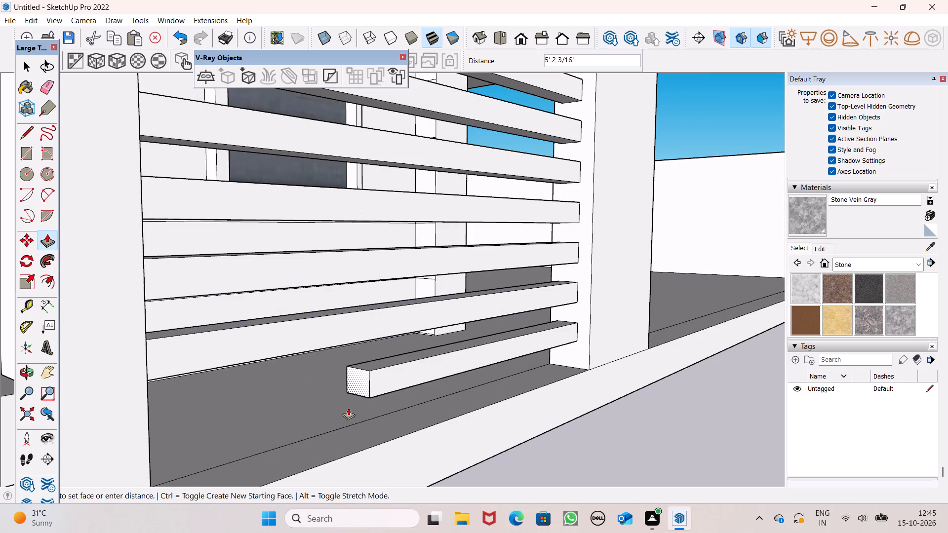
drag(348, 408, 144, 442)
scroll(486, 314, down, 7)
middle_drag(561, 400, 400, 435)
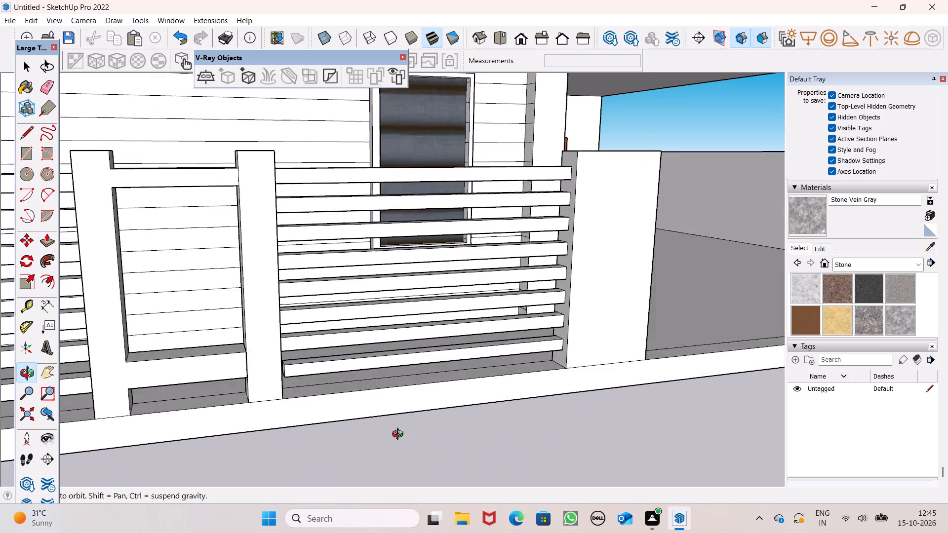
middle_drag(400, 435, 394, 425)
key(space)
scroll(257, 378, up, 6)
middle_drag(283, 358, 274, 345)
scroll(283, 358, up, 5)
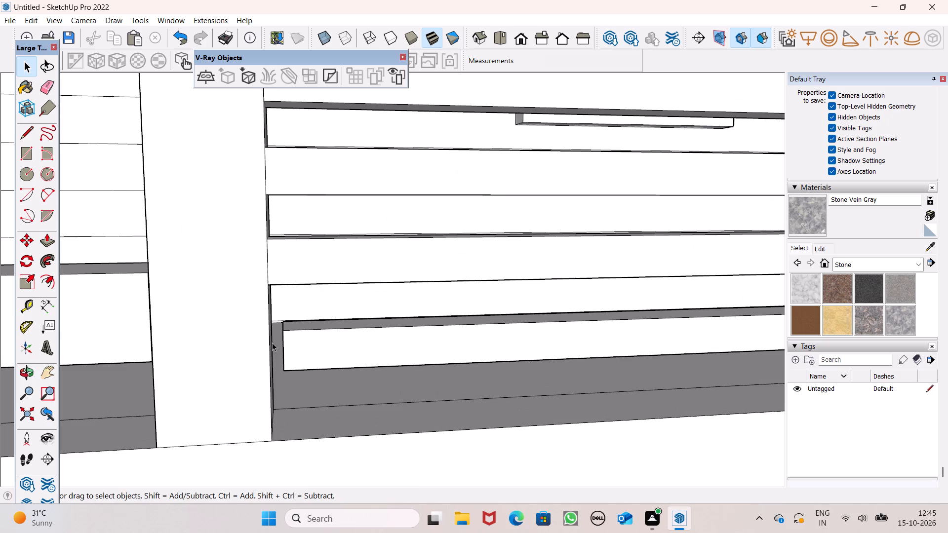
middle_drag(278, 355, 288, 351)
scroll(289, 351, up, 7)
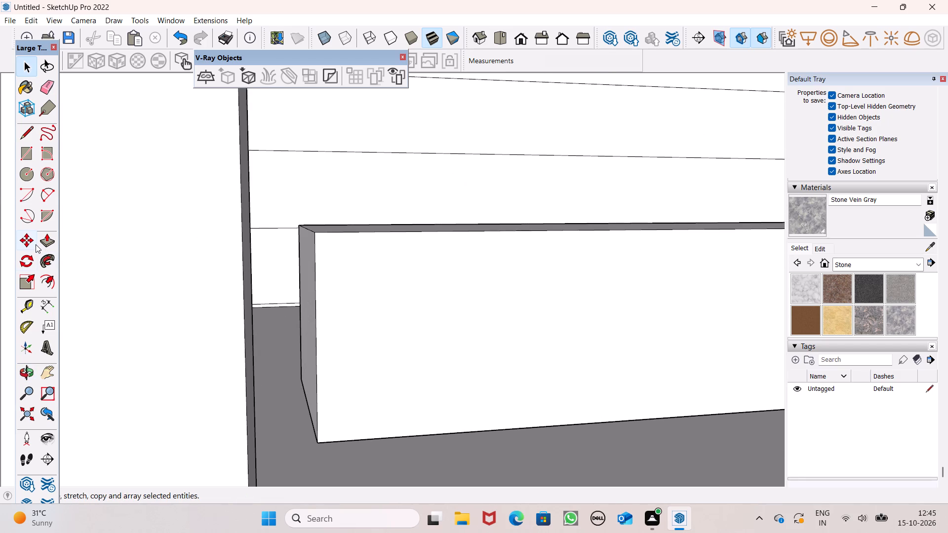
click(42, 237)
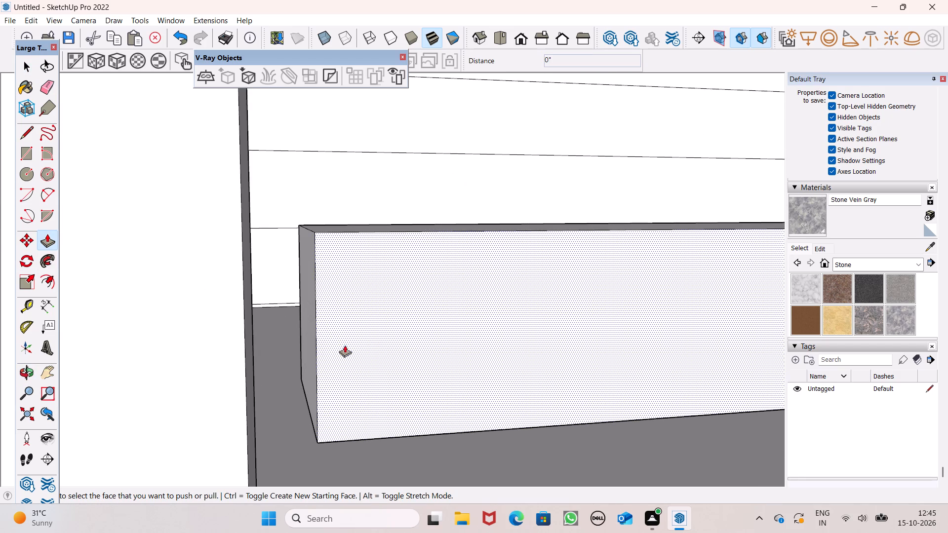
drag(309, 349, 230, 354)
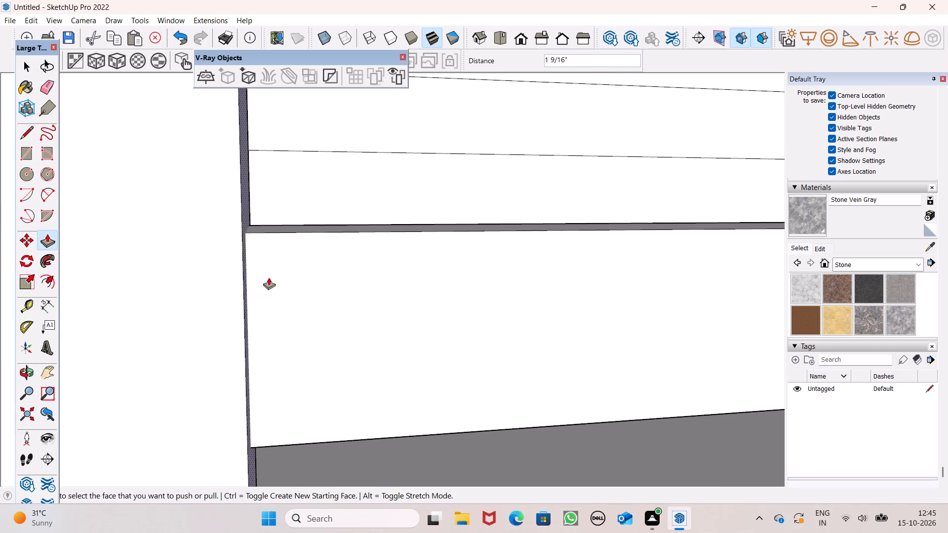
key(space)
Draw a line about 19' 8 1/8" long across the driveway opening, slightly below the pier tops, to close it with a face.
scroll(376, 274, down, 5)
scroll(702, 284, down, 4)
scroll(770, 260, down, 5)
scroll(801, 232, down, 2)
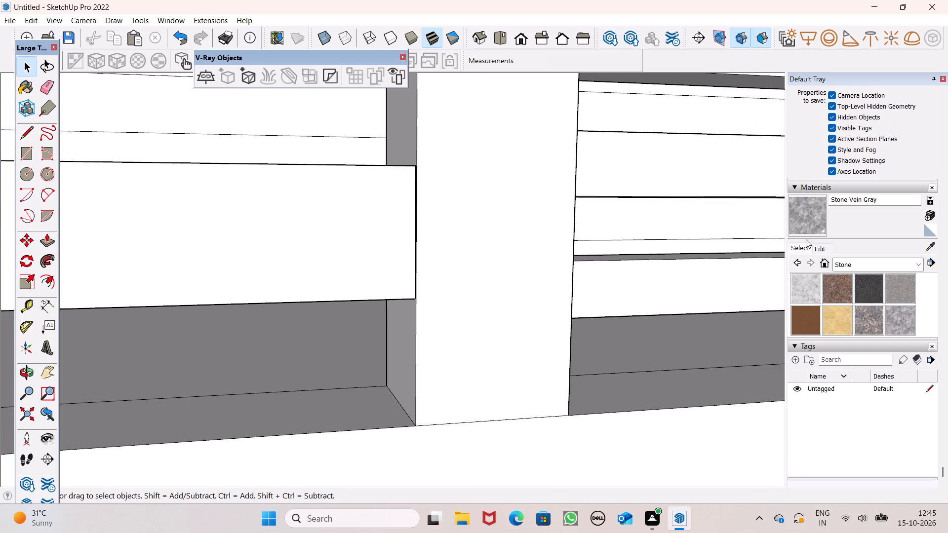
scroll(806, 239, down, 2)
scroll(500, 102, down, 1)
scroll(485, 128, up, 1)
scroll(473, 156, down, 1)
scroll(413, 257, down, 4)
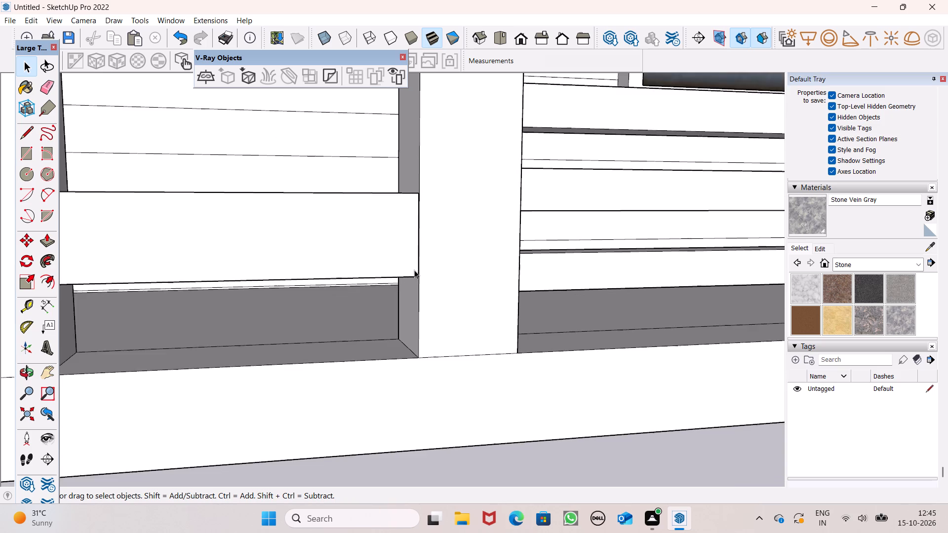
scroll(410, 276, down, 17)
scroll(385, 326, down, 4)
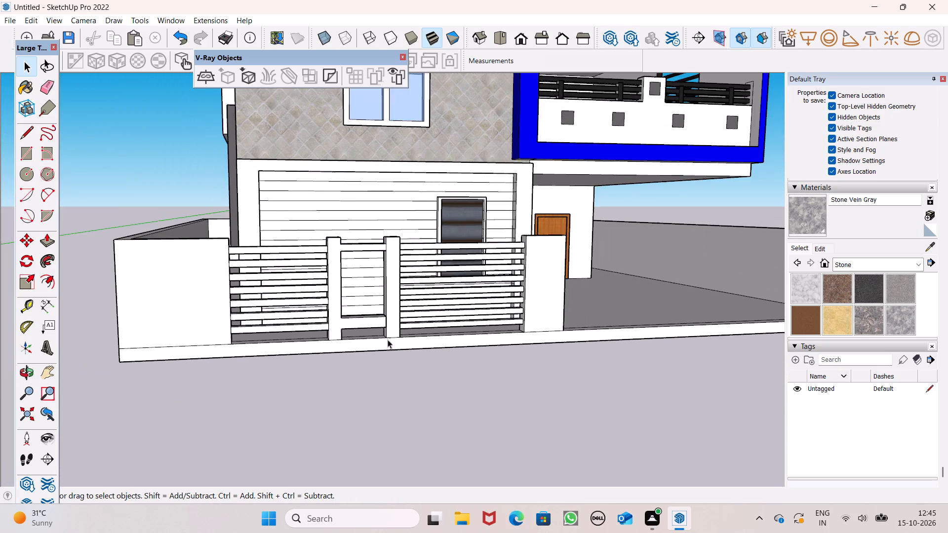
middle_drag(365, 444, 259, 471)
scroll(259, 477, up, 1)
scroll(410, 315, down, 5)
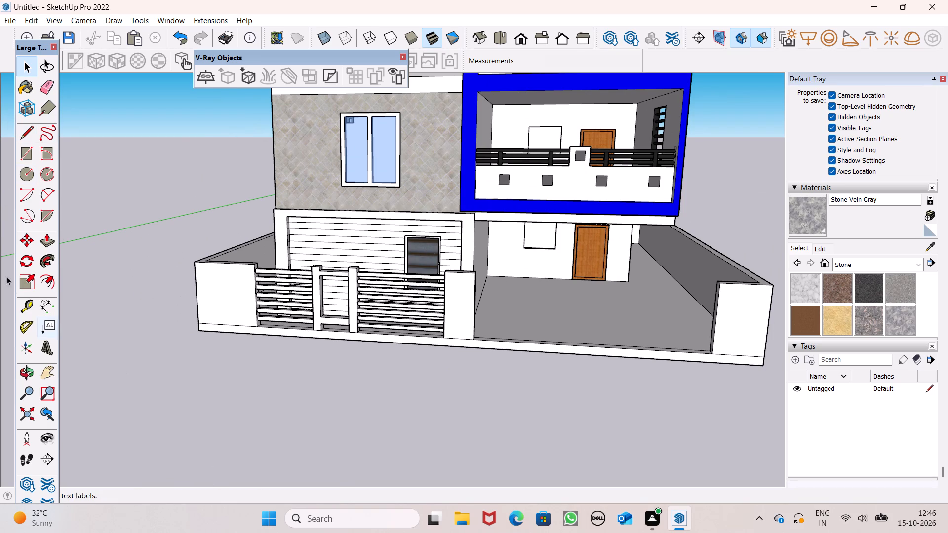
click(27, 132)
scroll(752, 336, up, 6)
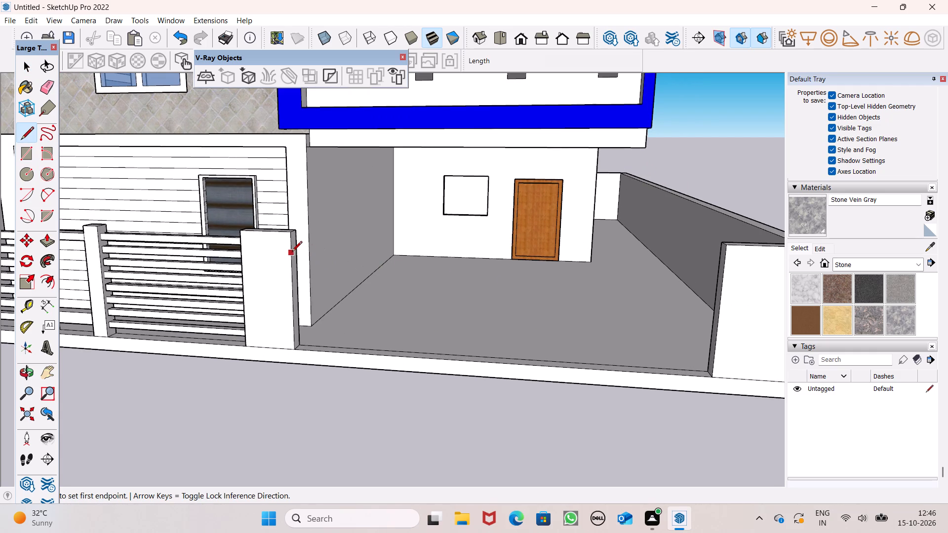
click(291, 255)
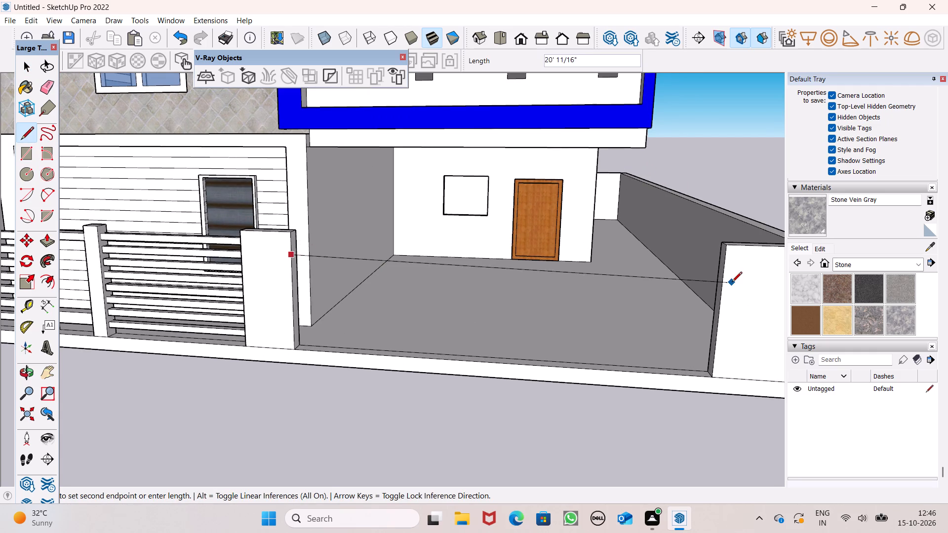
click(726, 272)
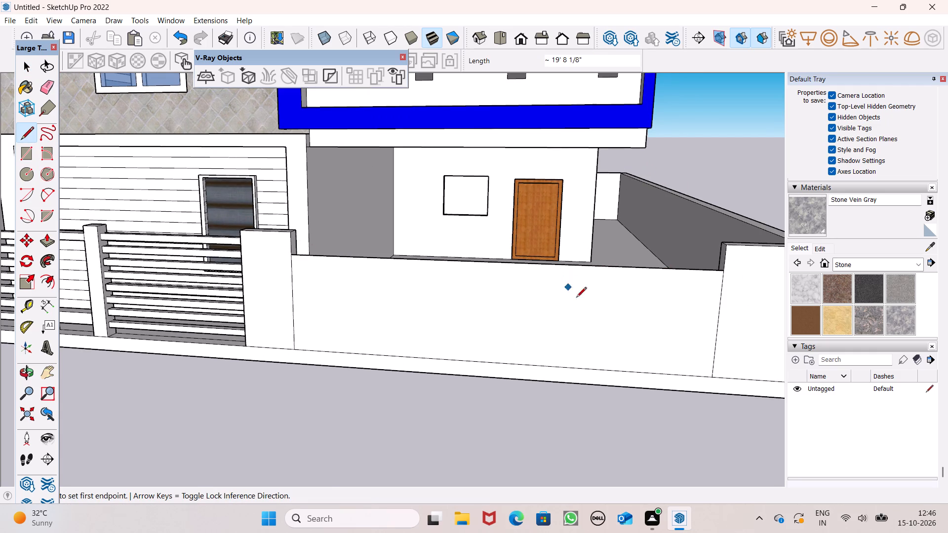
Paint the new driveway gate face with Color A02 from the Colors collection.
click(893, 264)
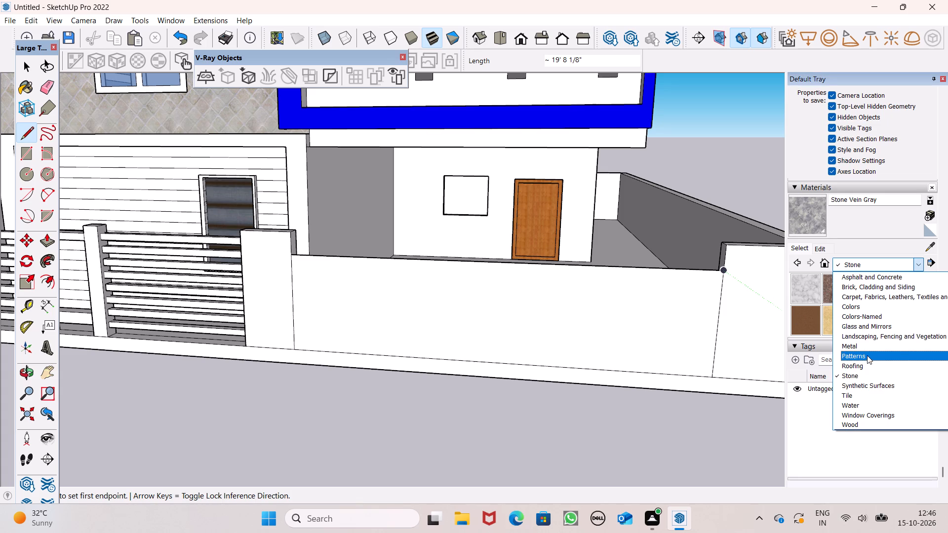
click(870, 307)
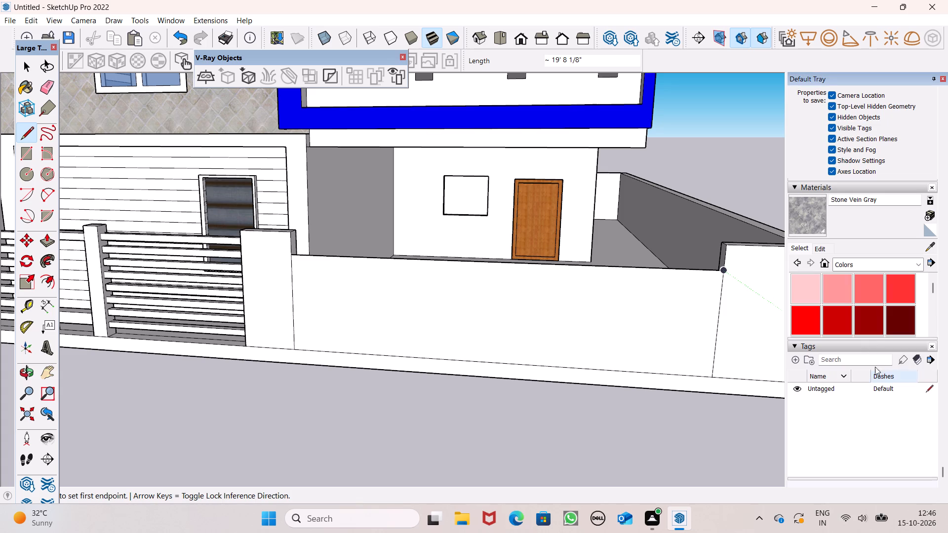
click(826, 289)
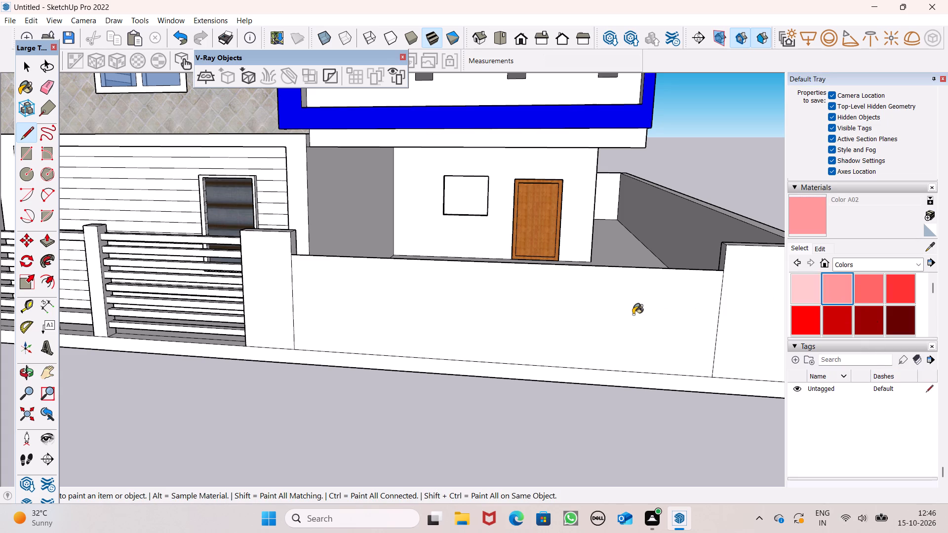
click(632, 314)
Set the opacity of Color A02 to 67.
click(823, 251)
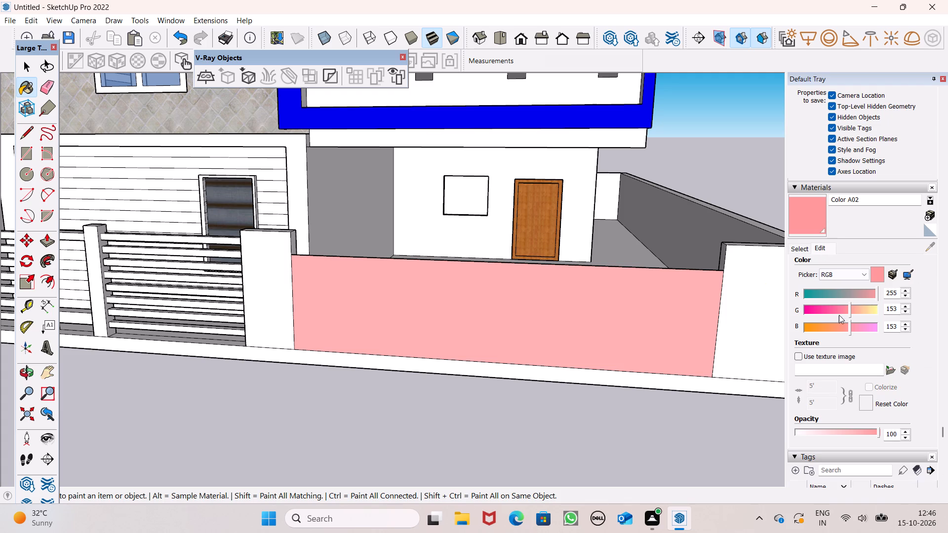
drag(854, 431, 846, 431)
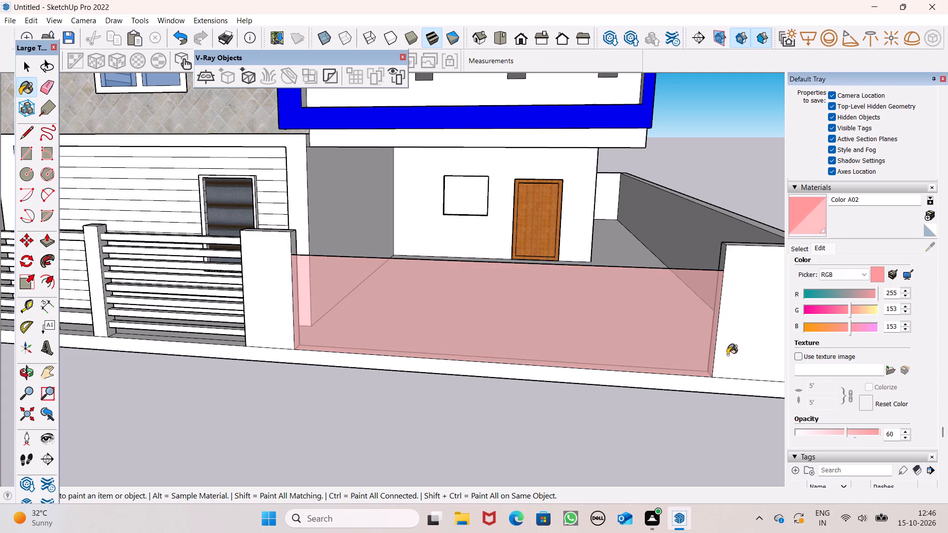
scroll(666, 336, down, 1)
drag(845, 432, 851, 432)
key(space)
key(space)
click(581, 390)
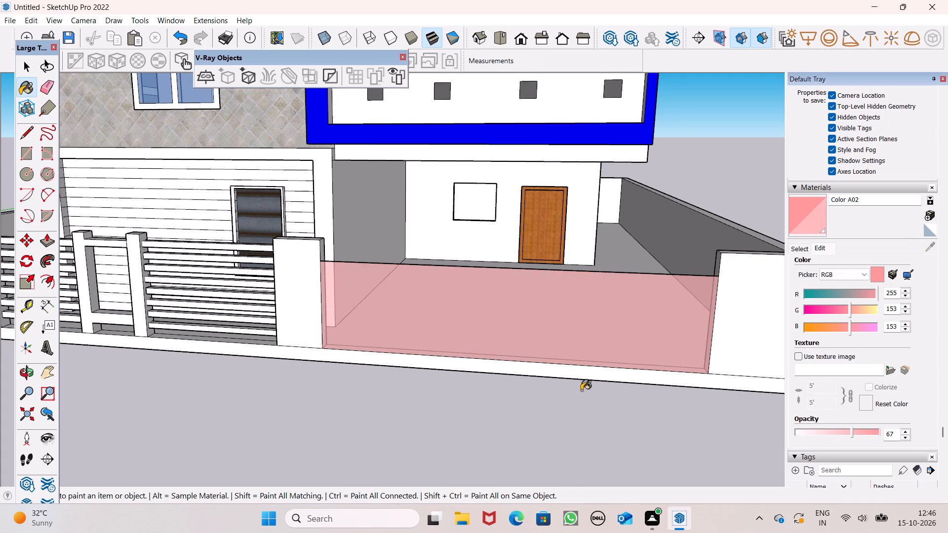
Examine the front boundary wall, railings and translucent driveway gate face from both ends of the plot.
scroll(529, 295, down, 4)
middle_drag(527, 362, 398, 406)
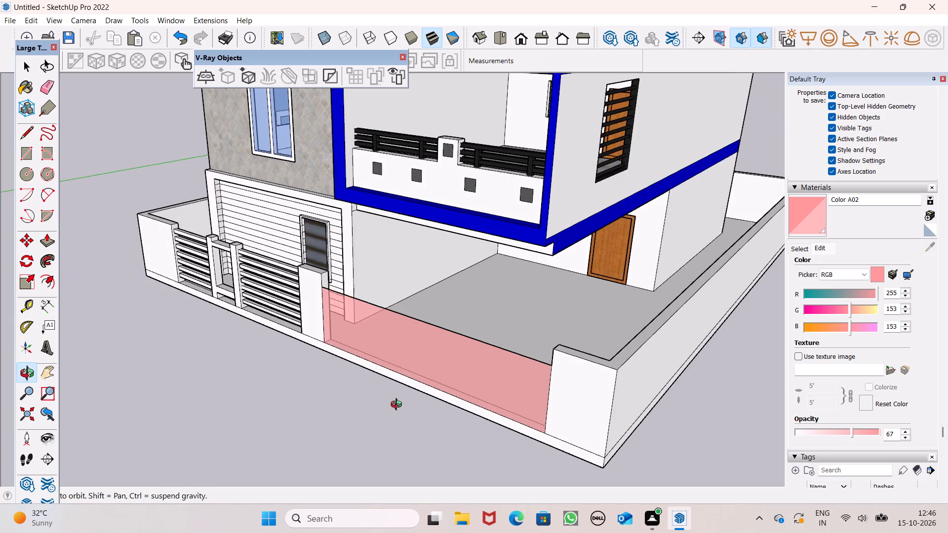
middle_drag(398, 406, 495, 392)
scroll(533, 306, down, 4)
middle_drag(525, 381, 833, 329)
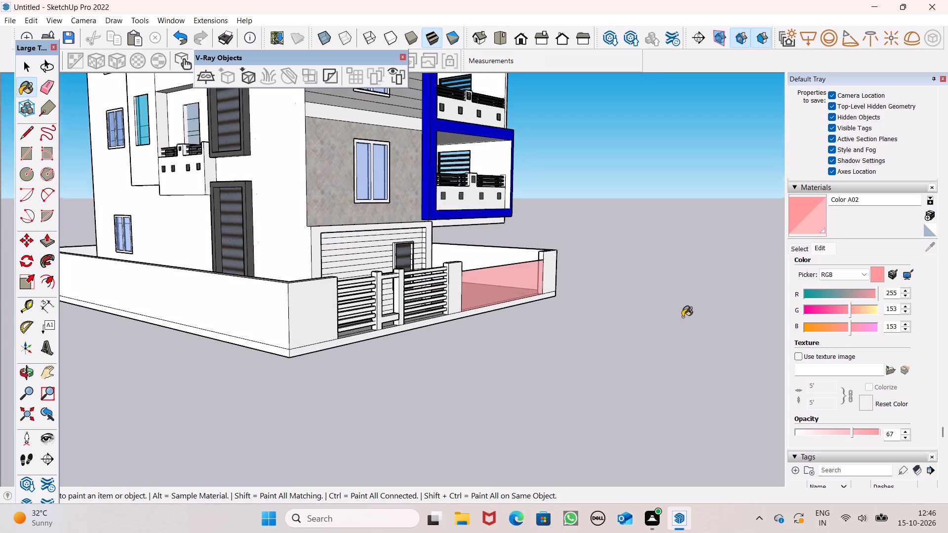
scroll(504, 282, up, 3)
key(space)
middle_drag(491, 328, 552, 327)
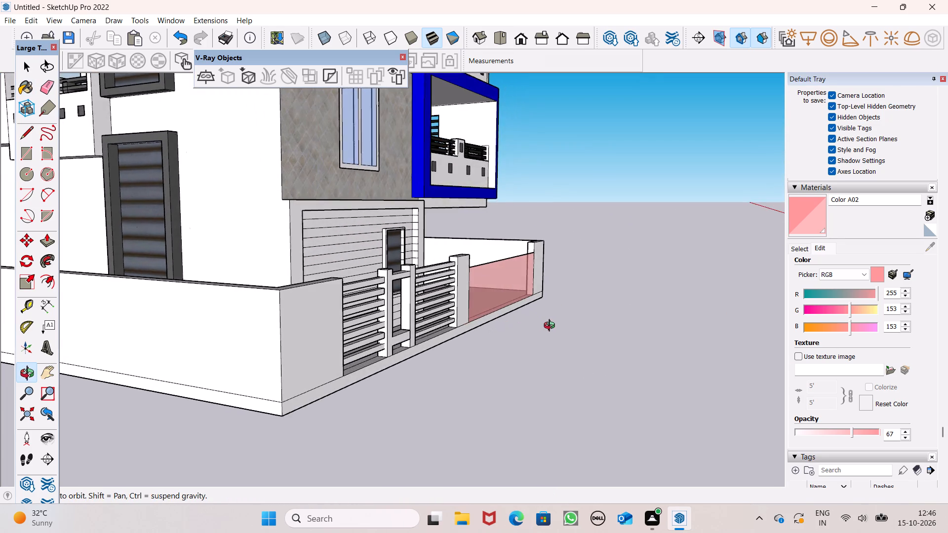
Erase the horizontal board lines on the upper part of the white side return of the ground-floor cladding recess.
middle_drag(552, 327, 607, 336)
scroll(444, 242, up, 6)
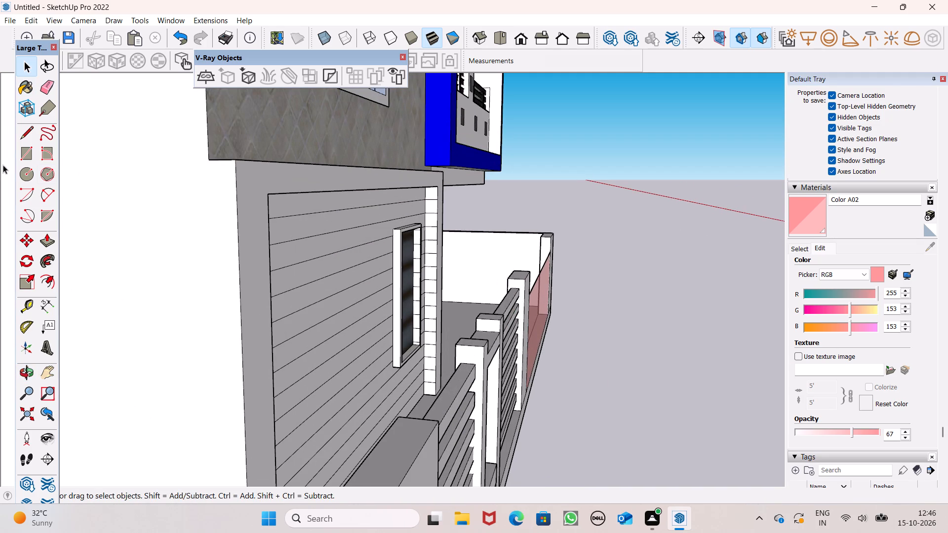
click(41, 87)
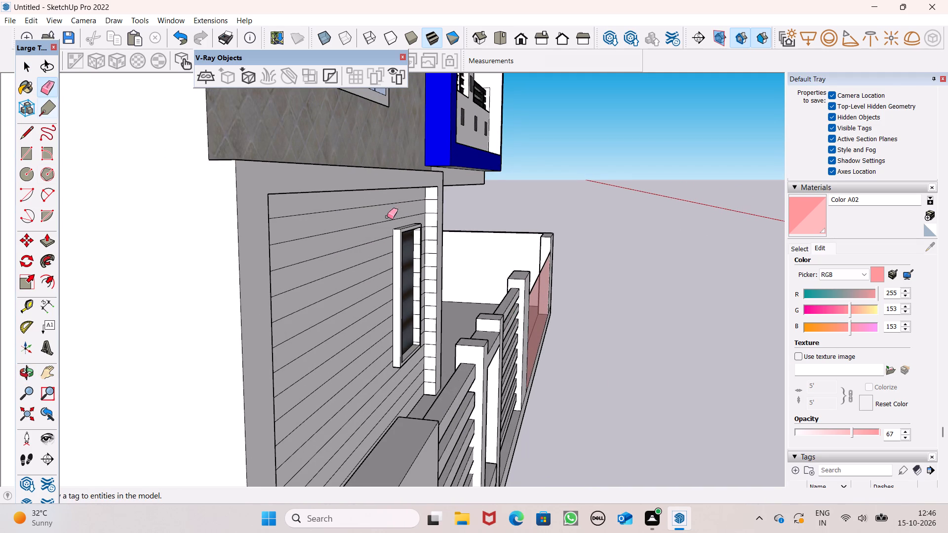
scroll(458, 228, down, 1)
scroll(458, 228, up, 4)
scroll(395, 227, up, 1)
scroll(394, 225, down, 1)
scroll(394, 221, up, 1)
scroll(394, 203, down, 1)
scroll(394, 190, up, 1)
drag(406, 163, 406, 210)
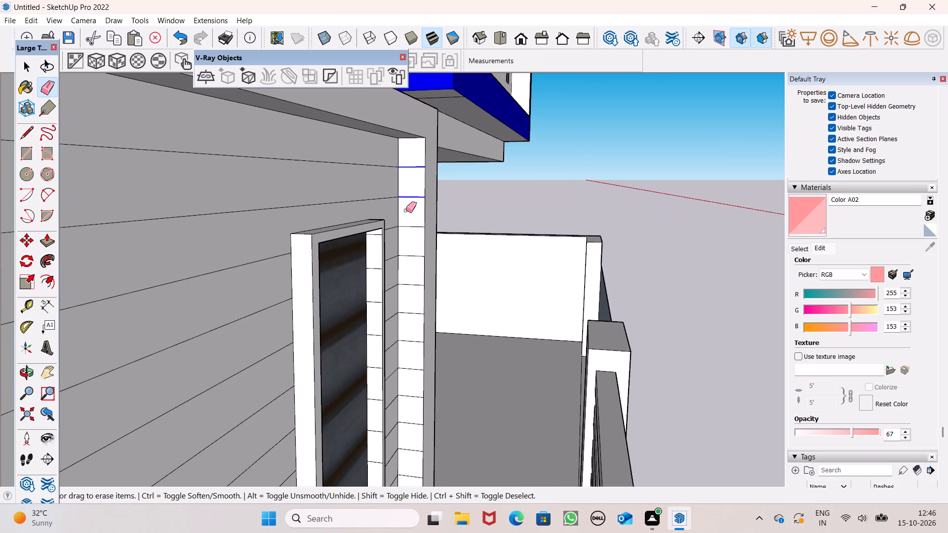
drag(406, 210, 394, 340)
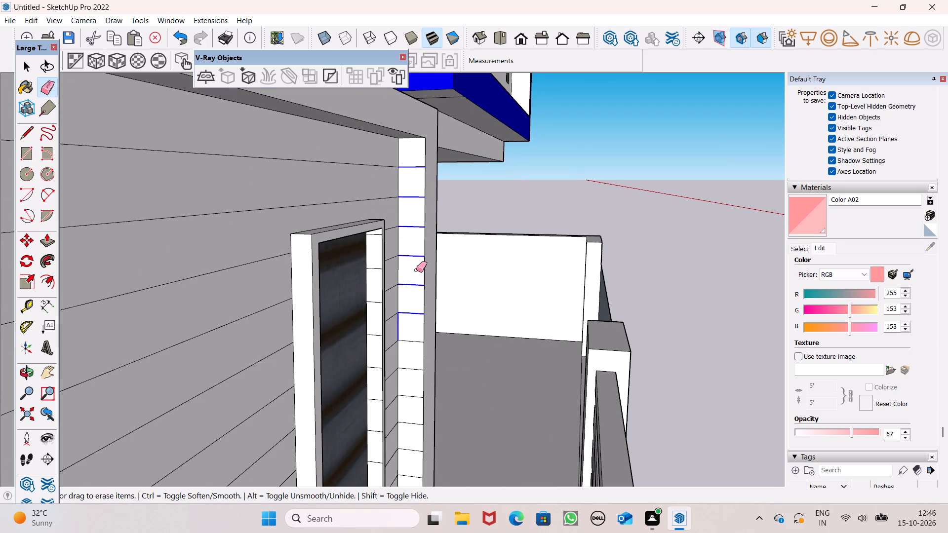
key(ctrl+z)
drag(413, 161, 409, 254)
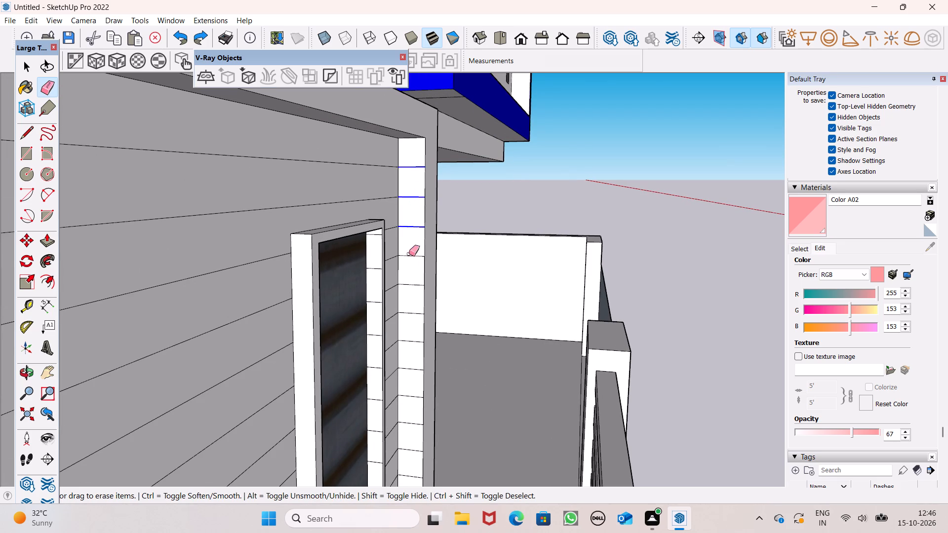
drag(409, 254, 405, 441)
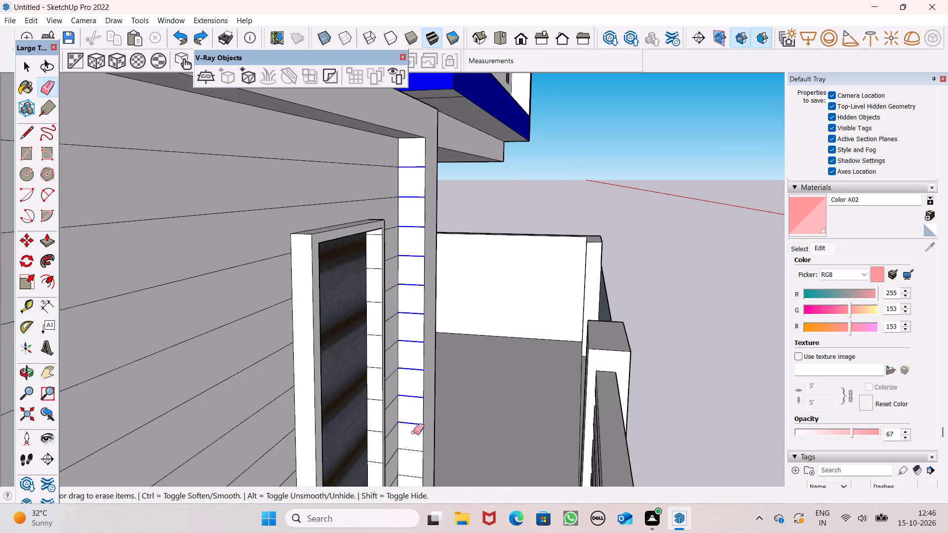
Erase the horizontal board lines crossing the inner side face of the ground-floor window frame.
scroll(397, 209, down, 5)
scroll(377, 296, down, 1)
scroll(377, 296, up, 4)
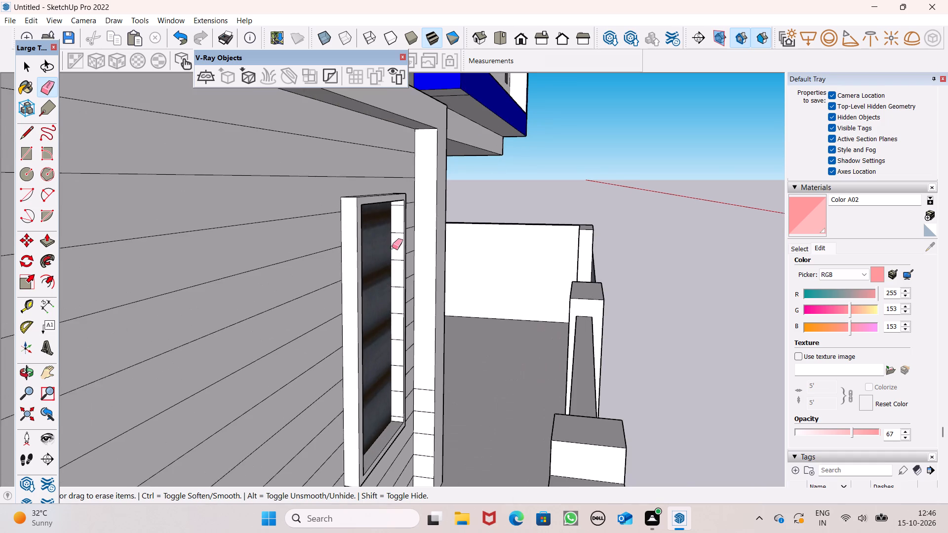
scroll(392, 243, up, 1)
scroll(392, 243, down, 1)
scroll(392, 243, up, 1)
click(394, 229)
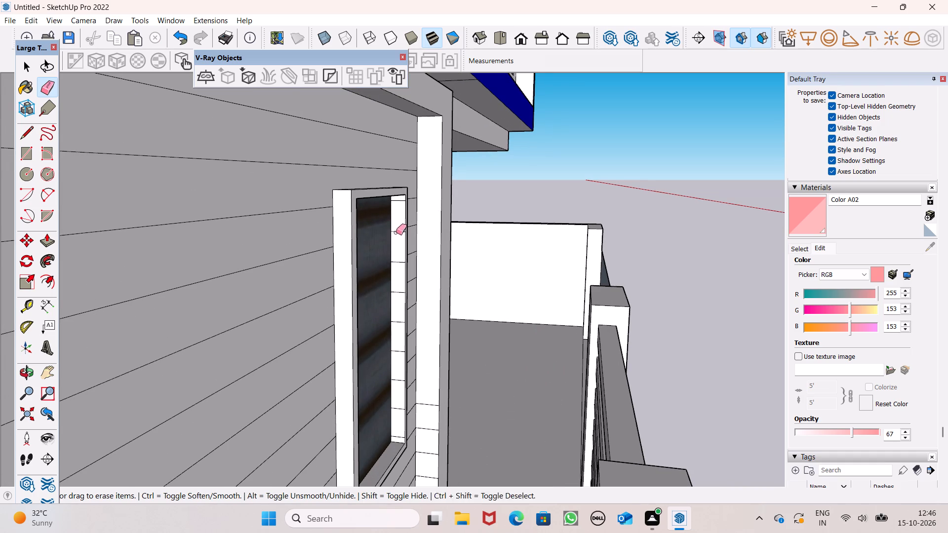
scroll(388, 263, up, 4)
drag(406, 263, 404, 274)
drag(403, 306, 400, 318)
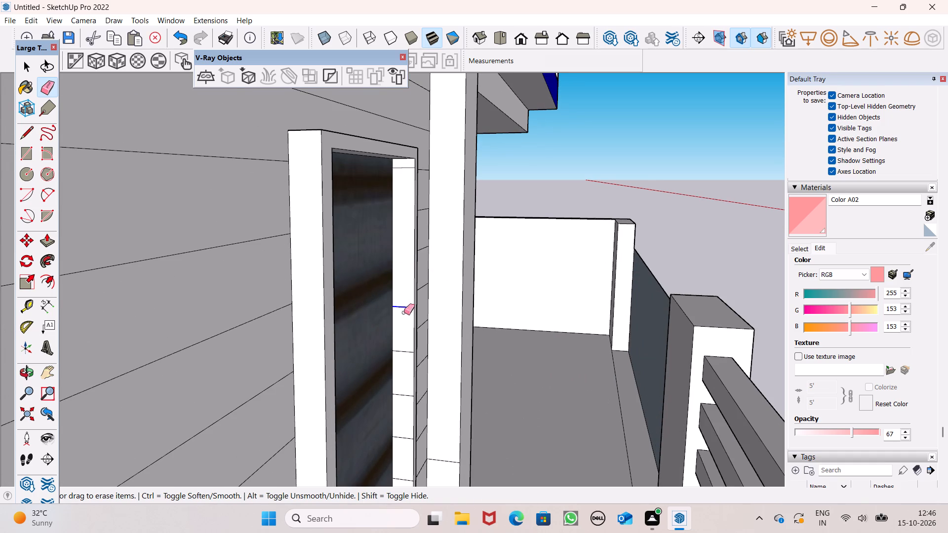
scroll(433, 227, down, 4)
scroll(404, 365, up, 3)
click(411, 399)
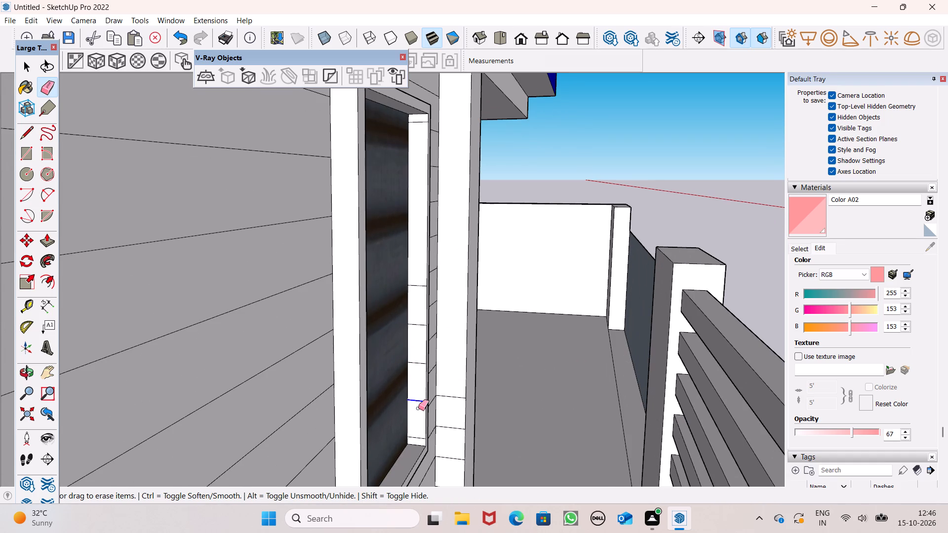
drag(416, 429, 415, 439)
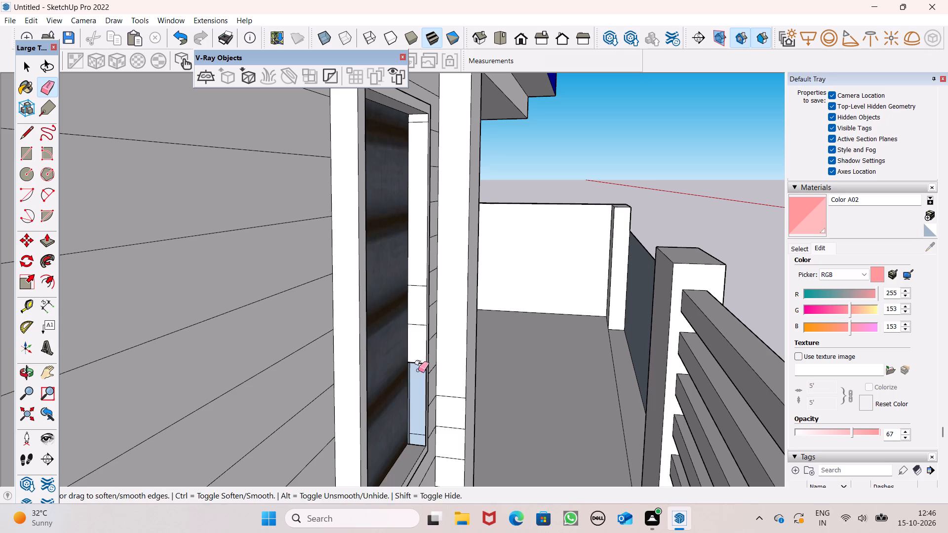
key(ctrl+z)
drag(419, 319, 419, 325)
drag(419, 350, 419, 361)
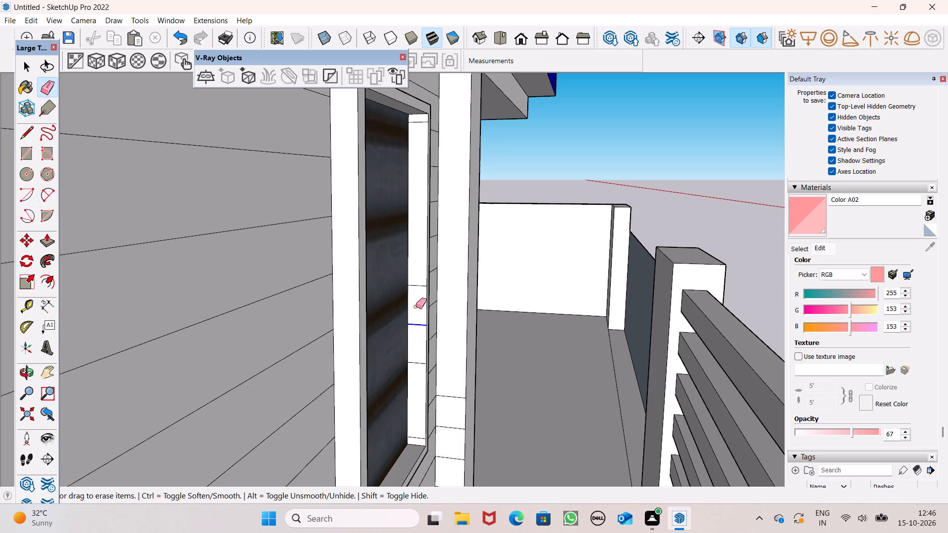
drag(413, 283, 414, 289)
click(412, 364)
Erase the remaining horizontal board lines on the lower part of the cladding recess's white side return.
scroll(456, 296, down, 2)
scroll(489, 370, down, 2)
scroll(457, 465, up, 7)
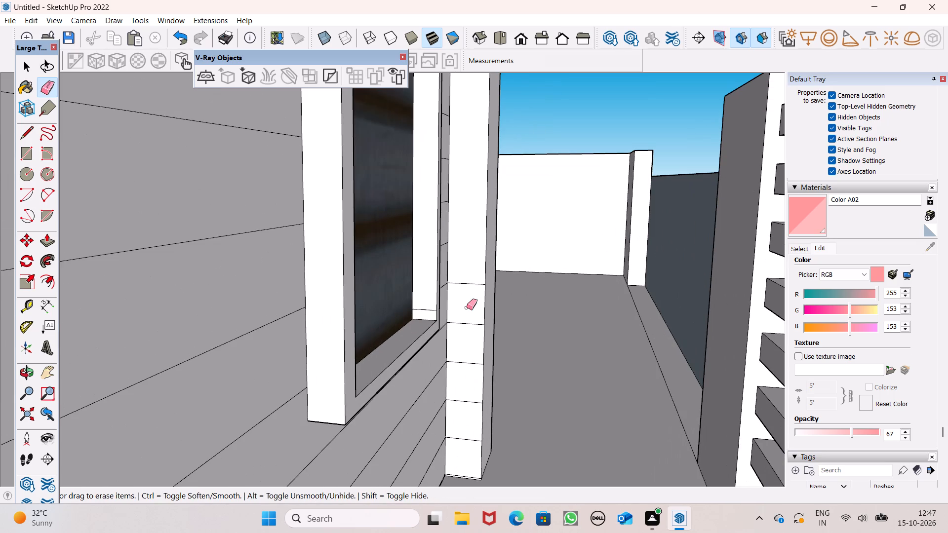
drag(466, 284, 474, 439)
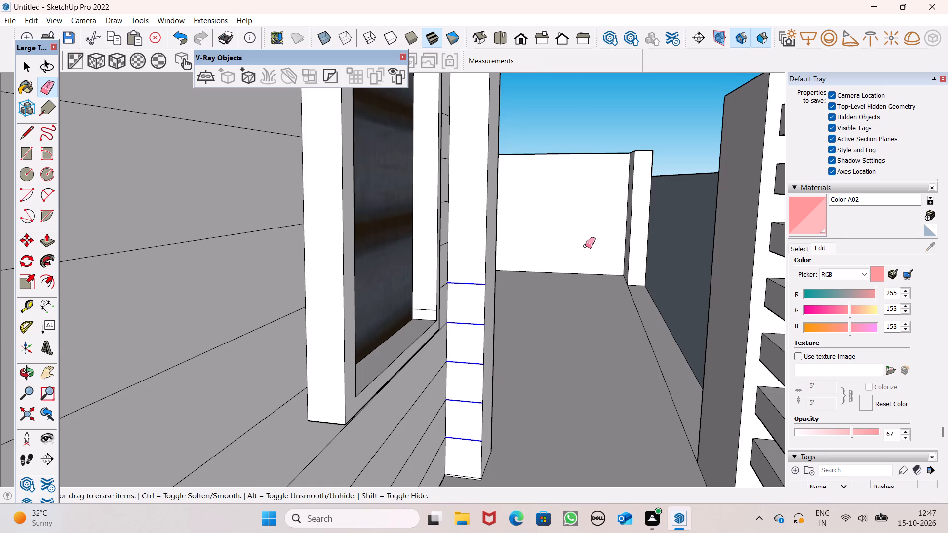
Paint the upper boards of the ground-floor front cladding with Color M02 from the Colors collection.
scroll(585, 246, down, 5)
middle_drag(626, 298, 219, 330)
scroll(214, 294, down, 2)
key(space)
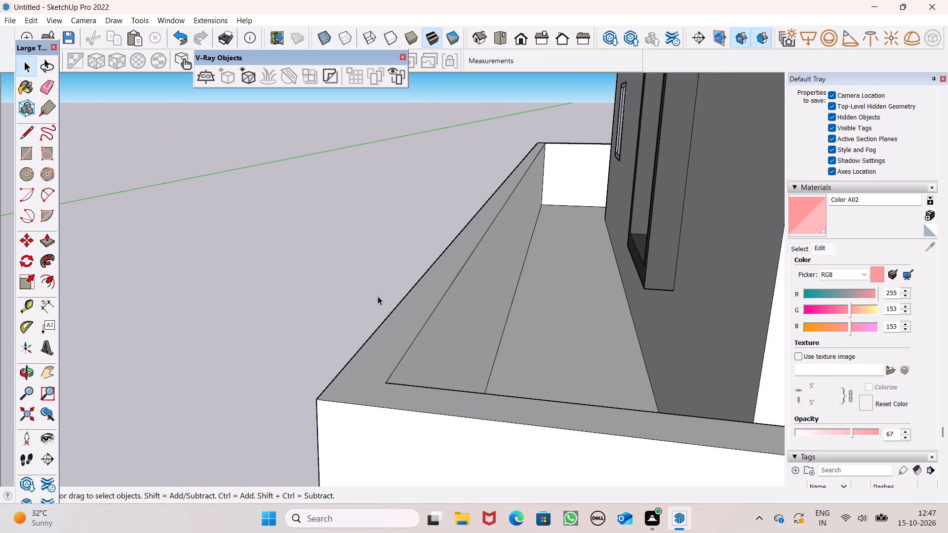
scroll(441, 220, down, 4)
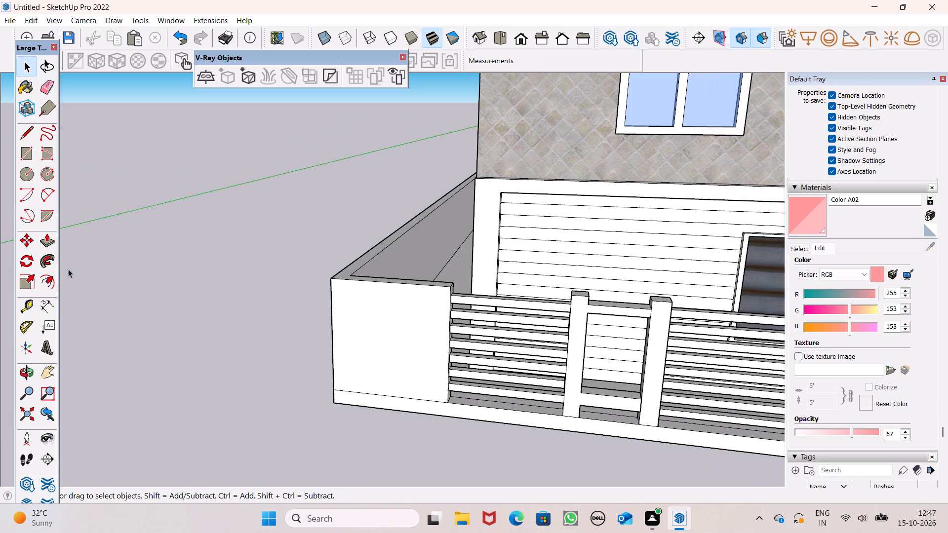
click(797, 251)
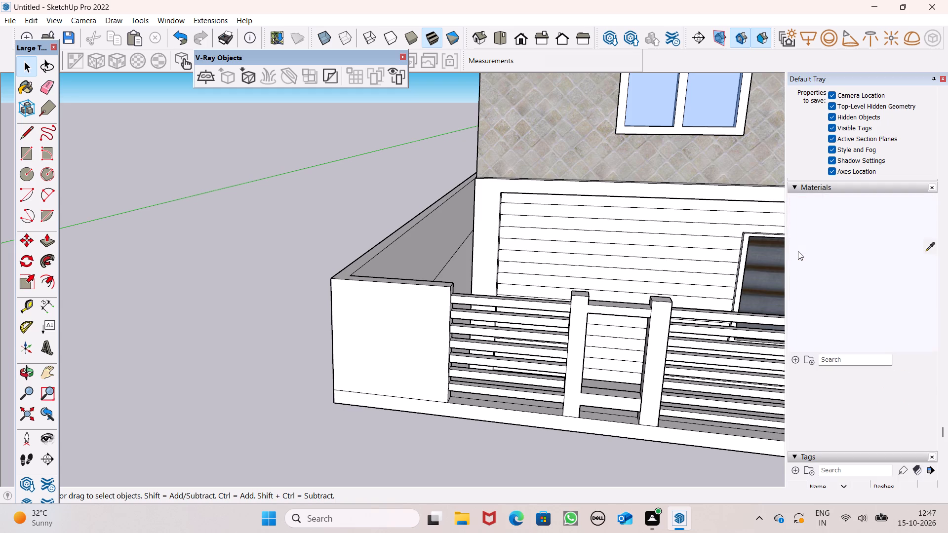
scroll(858, 297, down, 7)
scroll(866, 307, up, 1)
scroll(865, 308, down, 8)
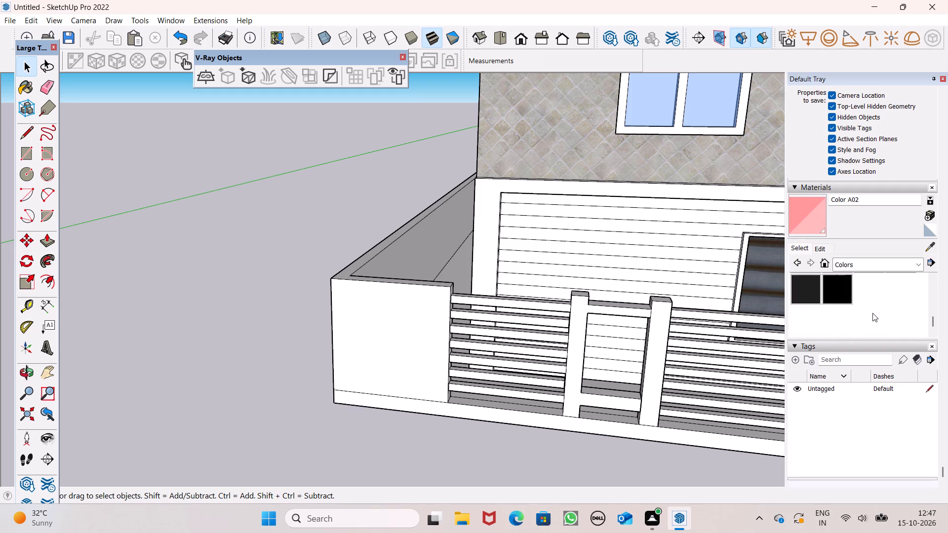
scroll(874, 306, up, 1)
click(865, 292)
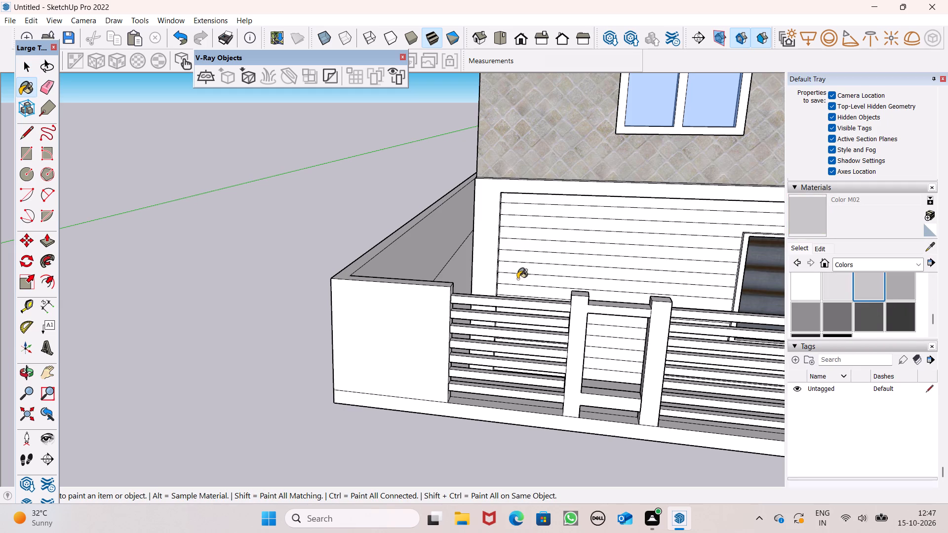
scroll(517, 277, up, 6)
click(559, 156)
double_click(559, 168)
drag(560, 174, 560, 186)
click(560, 192)
drag(560, 192, 560, 192)
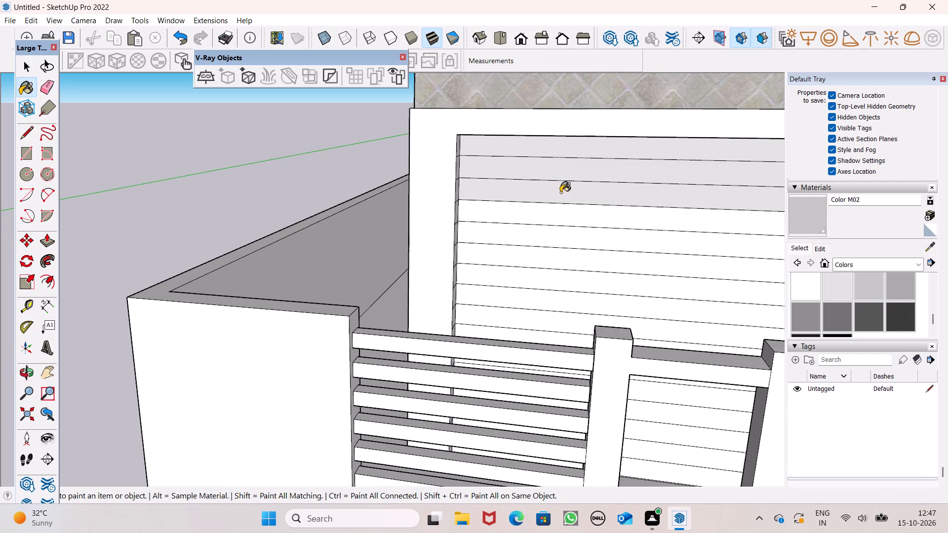
drag(560, 192, 558, 217)
click(558, 217)
click(560, 220)
click(563, 233)
drag(567, 256, 567, 264)
drag(570, 269, 570, 274)
drag(574, 322, 570, 343)
drag(571, 347, 571, 340)
drag(574, 338, 572, 331)
click(569, 305)
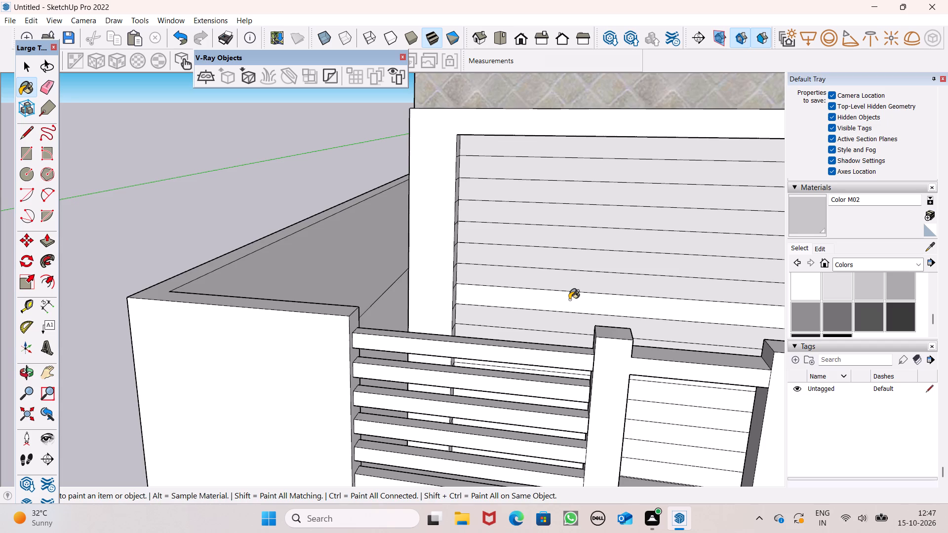
Paint the remaining lower cladding boards behind the front railing with Color M02, undoing any stray fill.
middle_drag(581, 319, 481, 388)
scroll(495, 386, up, 4)
click(510, 366)
click(502, 382)
click(502, 387)
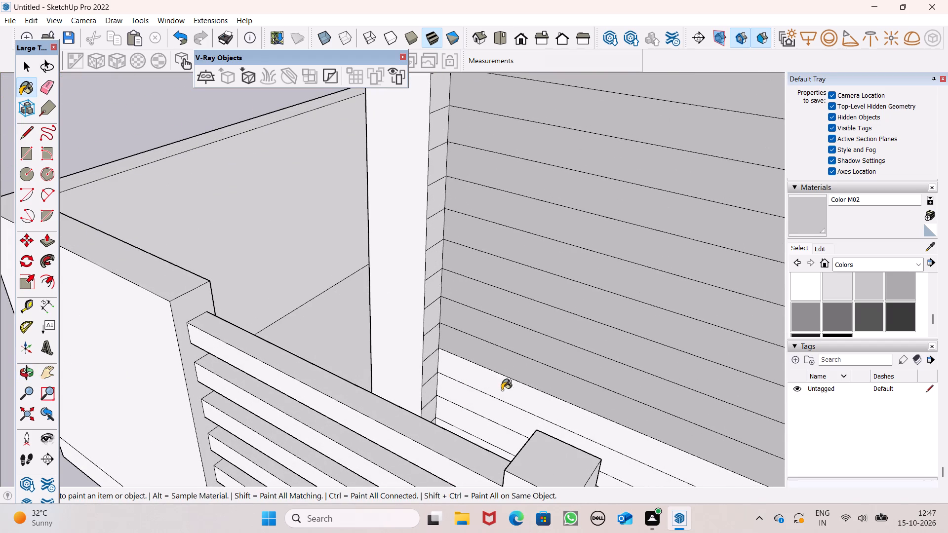
drag(500, 397, 495, 402)
click(489, 406)
drag(483, 427, 474, 431)
click(471, 424)
drag(471, 439, 460, 447)
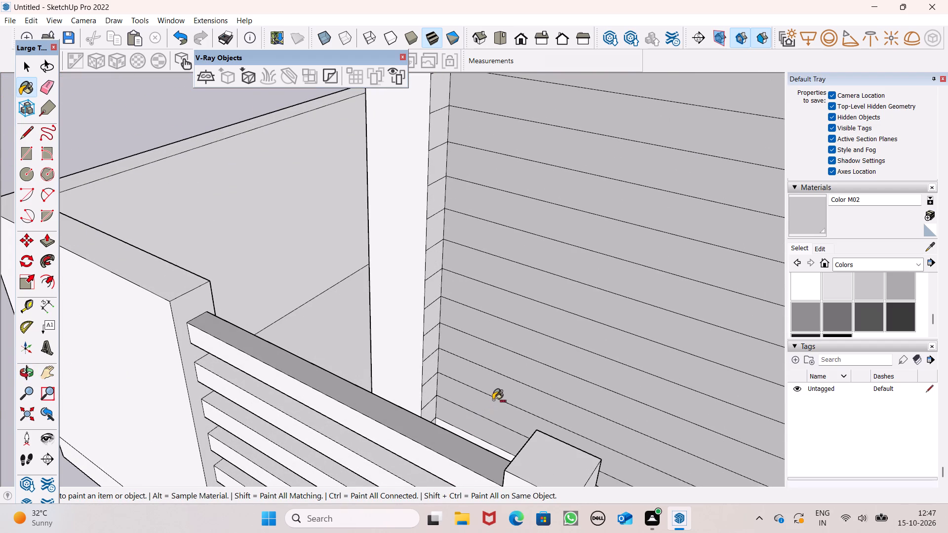
key(ctrl+z)
scroll(499, 396, up, 1)
middle_drag(499, 397, 470, 417)
scroll(448, 434, up, 4)
click(447, 436)
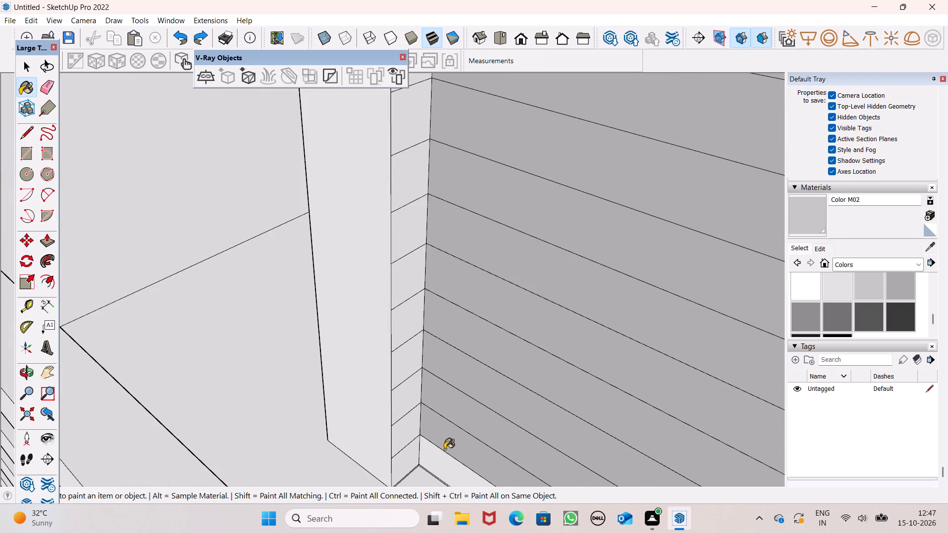
click(445, 464)
Examine the painted ground-floor cladding and the whole house front with its boundary wall from several angles.
scroll(447, 362, down, 2)
scroll(447, 362, up, 1)
middle_drag(431, 392, 718, 281)
scroll(603, 302, down, 3)
scroll(496, 319, down, 1)
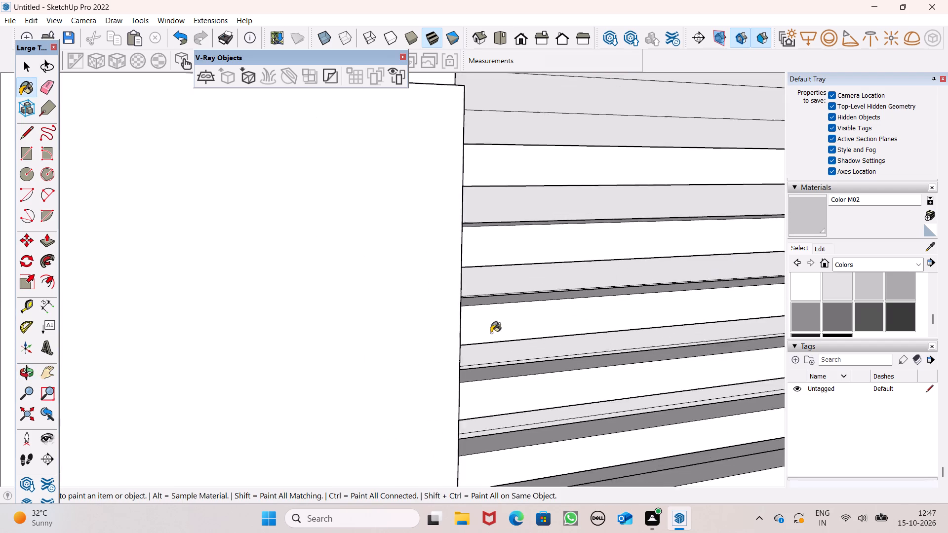
scroll(491, 333, down, 13)
scroll(415, 319, up, 1)
scroll(415, 319, down, 1)
middle_drag(570, 346, 477, 342)
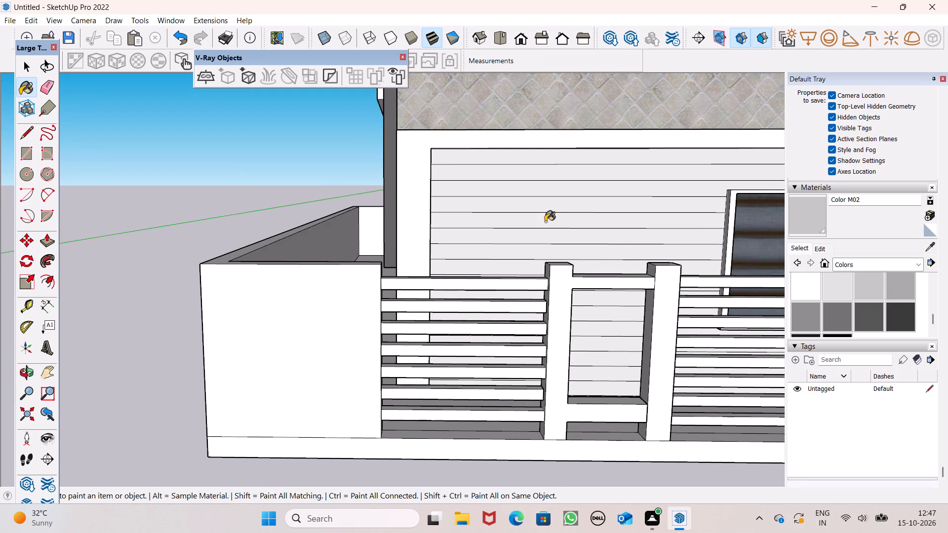
scroll(538, 225, down, 3)
scroll(496, 236, down, 12)
middle_drag(598, 284, 432, 288)
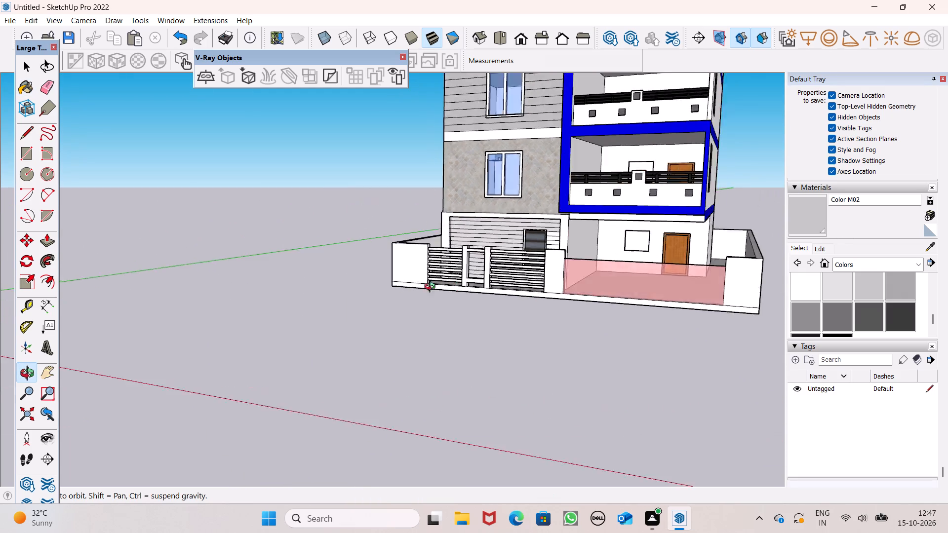
middle_drag(432, 288, 662, 341)
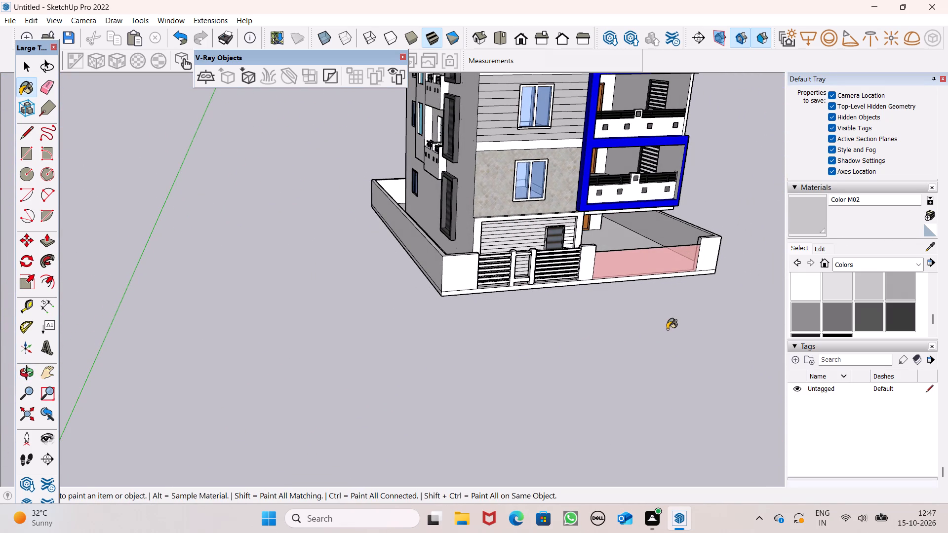
key(space)
drag(667, 347, 660, 346)
scroll(349, 255, down, 1)
scroll(345, 256, up, 1)
scroll(345, 256, down, 1)
scroll(344, 257, up, 1)
scroll(340, 259, down, 2)
middle_drag(539, 322, 467, 307)
scroll(468, 307, up, 1)
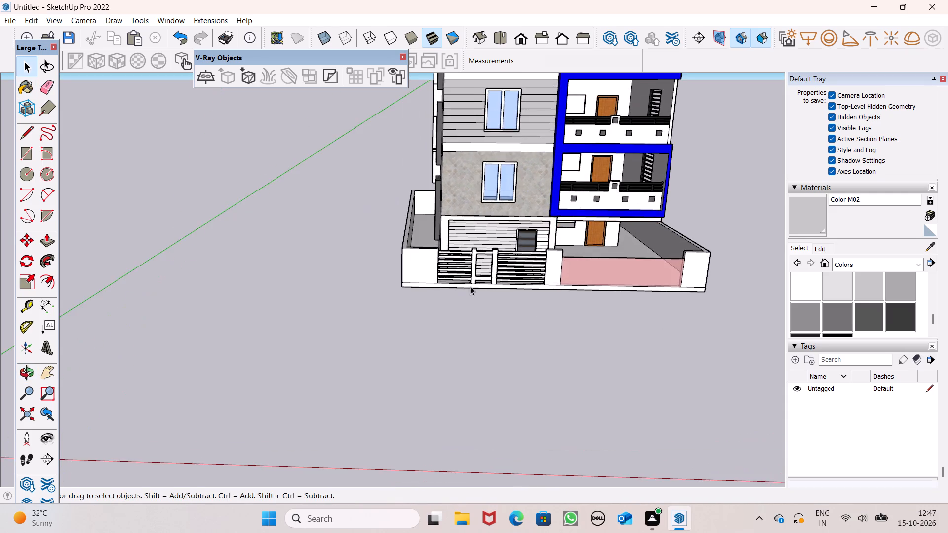
scroll(437, 306, down, 3)
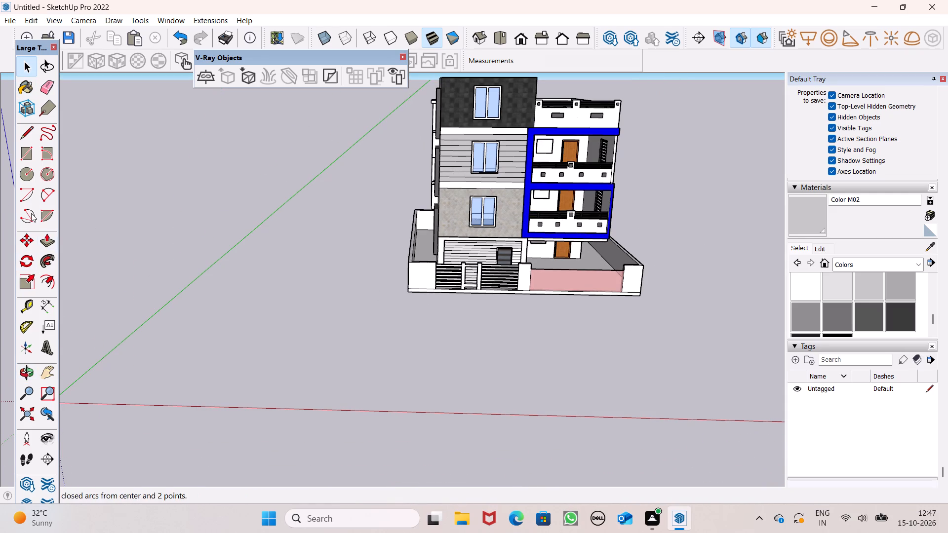
Draw an upright square about 2' 8 7/8" on each side, beyond the driveway end of the front boundary wall.
click(30, 156)
scroll(312, 277, down, 4)
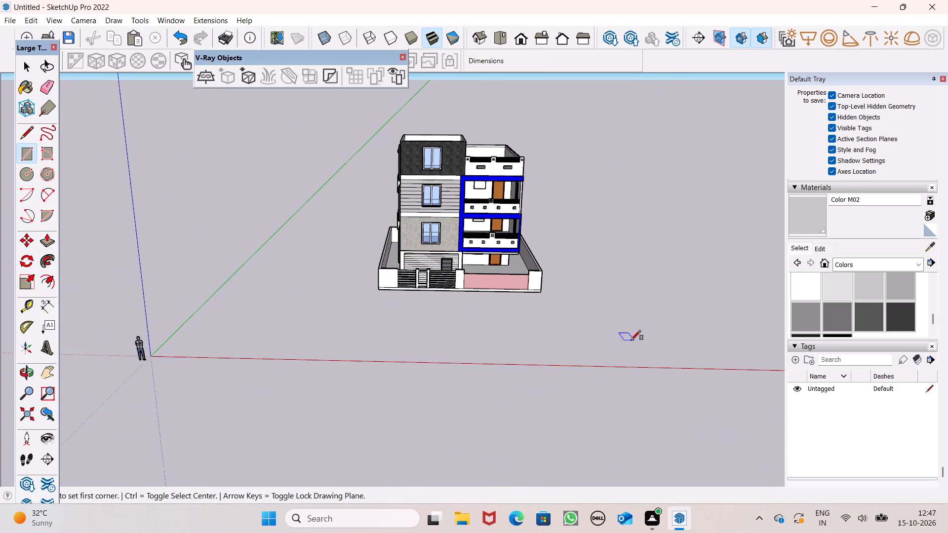
scroll(641, 340, up, 4)
scroll(639, 340, down, 1)
scroll(601, 333, up, 1)
middle_drag(562, 342, 549, 261)
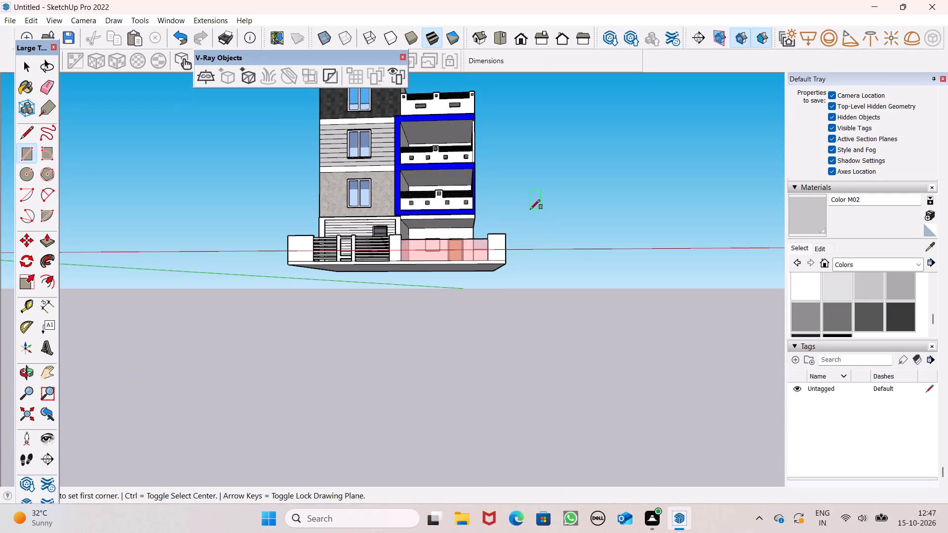
click(530, 209)
click(550, 229)
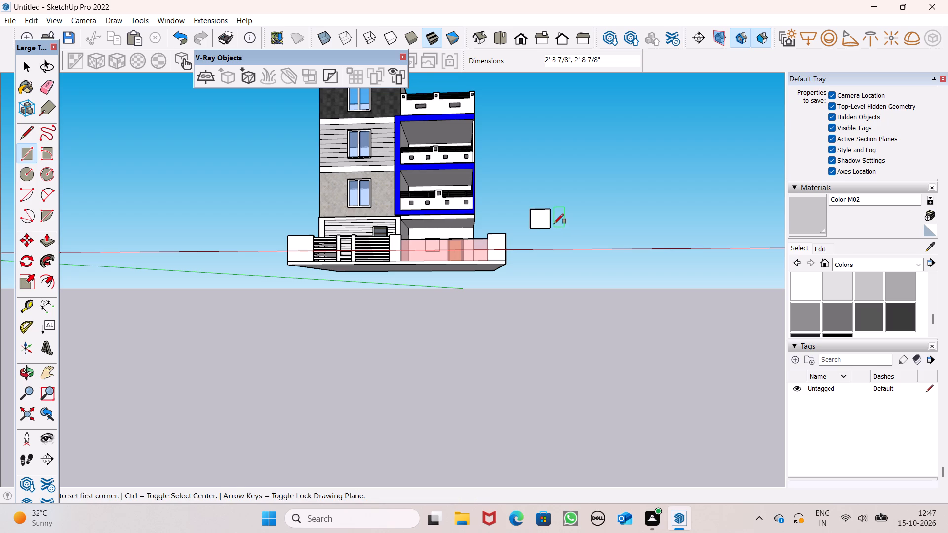
key(space)
Offset the edges of the upright square beyond the driveway inward to form a narrow frame border.
scroll(554, 218, up, 12)
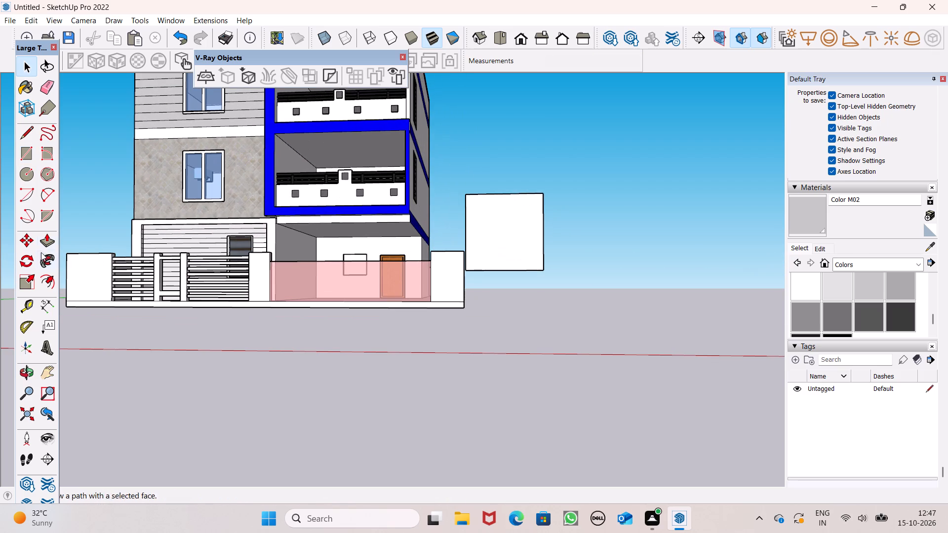
click(32, 275)
click(43, 270)
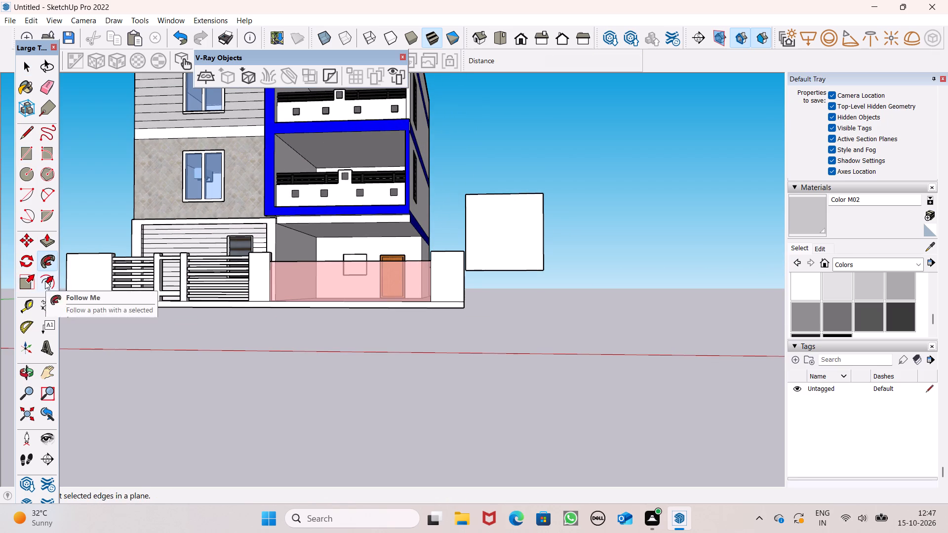
click(45, 281)
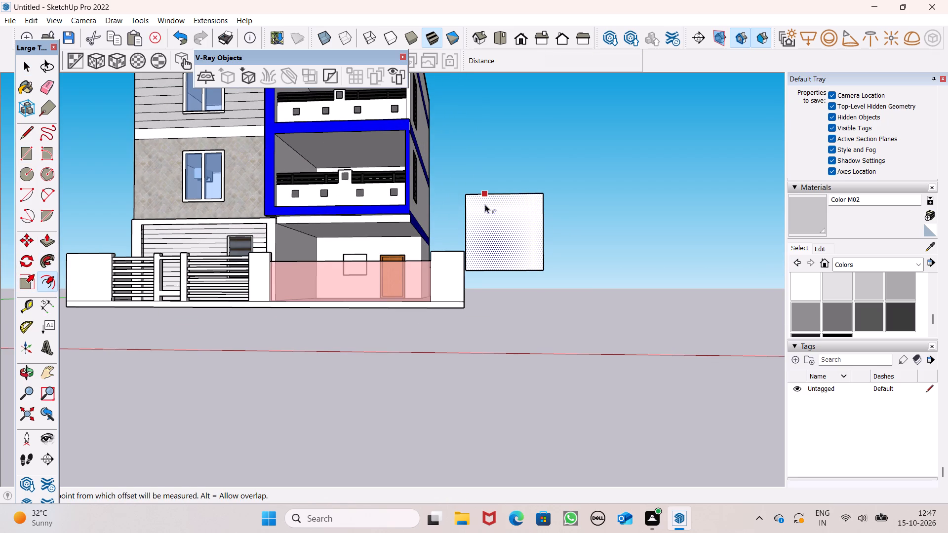
drag(485, 204, 486, 200)
key(space)
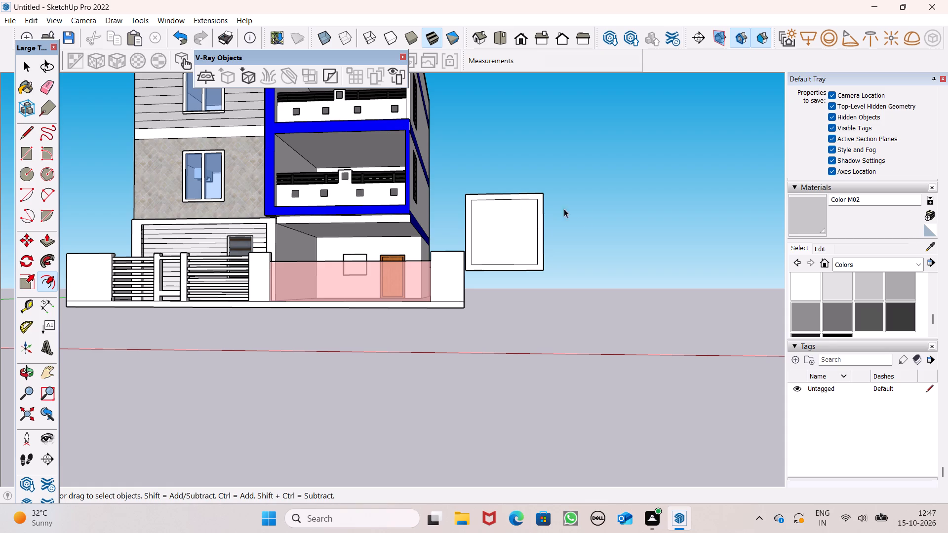
click(592, 221)
Push/Pull the narrow border of the upright square outward by 4" to form a raised window frame.
scroll(593, 218, down, 2)
middle_drag(597, 238, 540, 295)
scroll(595, 236, down, 3)
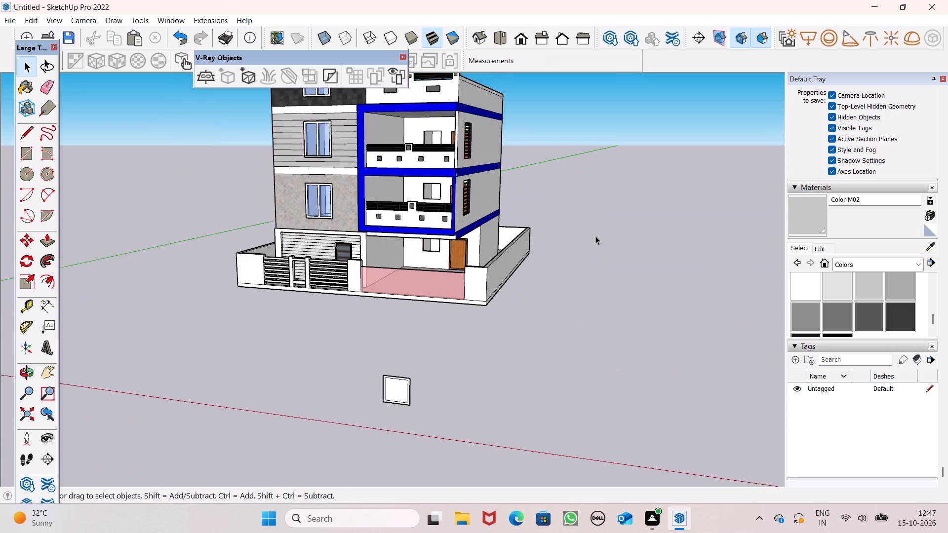
scroll(595, 236, down, 2)
middle_drag(474, 337, 209, 303)
scroll(37, 266, up, 5)
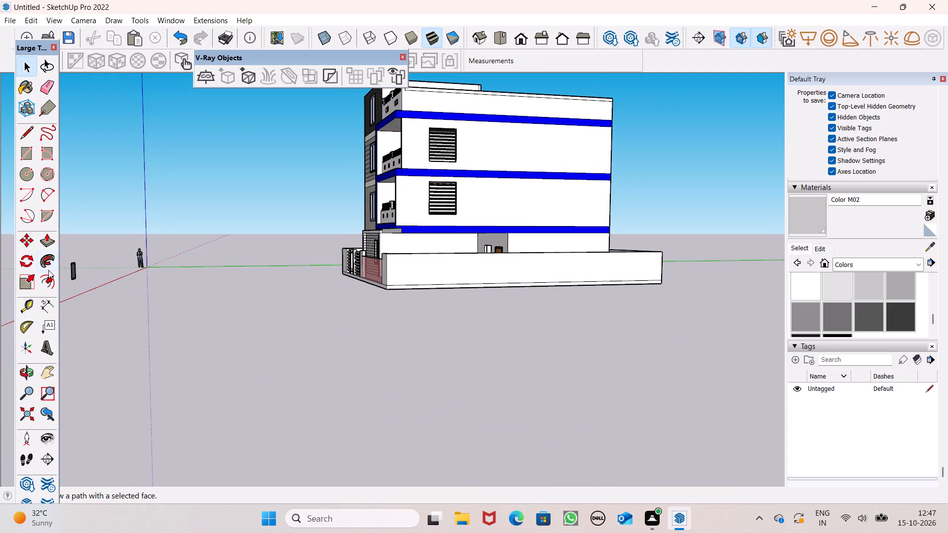
scroll(56, 267, up, 3)
scroll(56, 266, down, 1)
scroll(56, 266, up, 1)
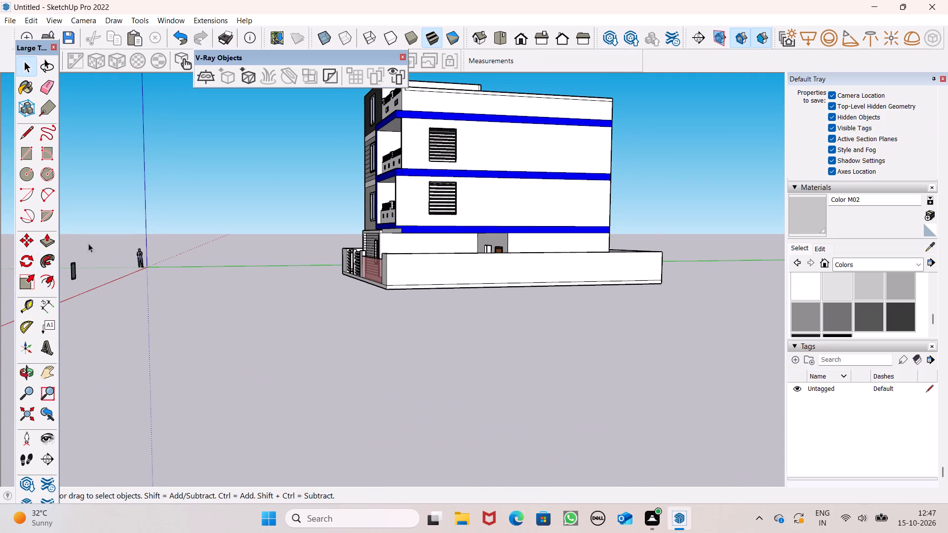
scroll(70, 260, up, 4)
scroll(61, 267, down, 1)
scroll(68, 277, up, 10)
middle_drag(79, 274, 54, 282)
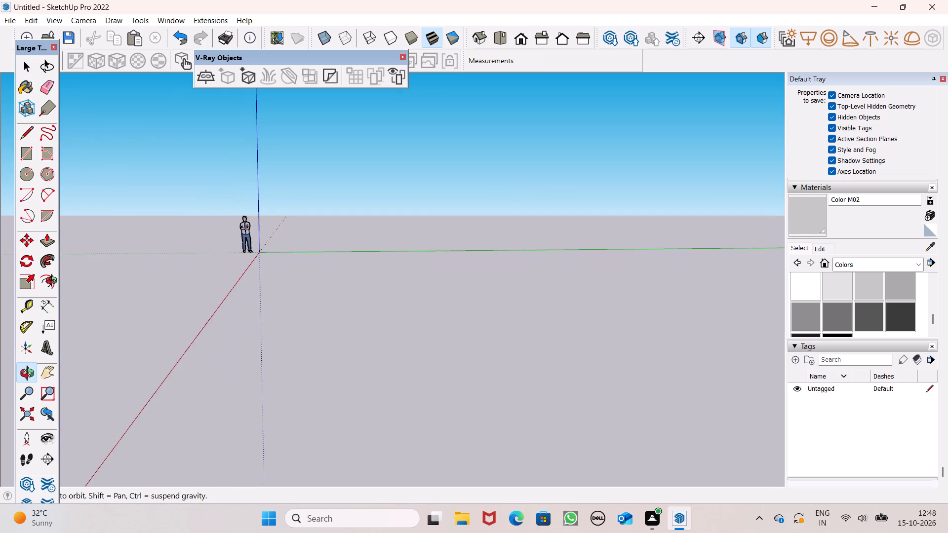
middle_drag(54, 282, 82, 279)
middle_drag(82, 279, 72, 279)
scroll(179, 230, down, 3)
middle_drag(178, 271, 128, 275)
scroll(217, 214, down, 3)
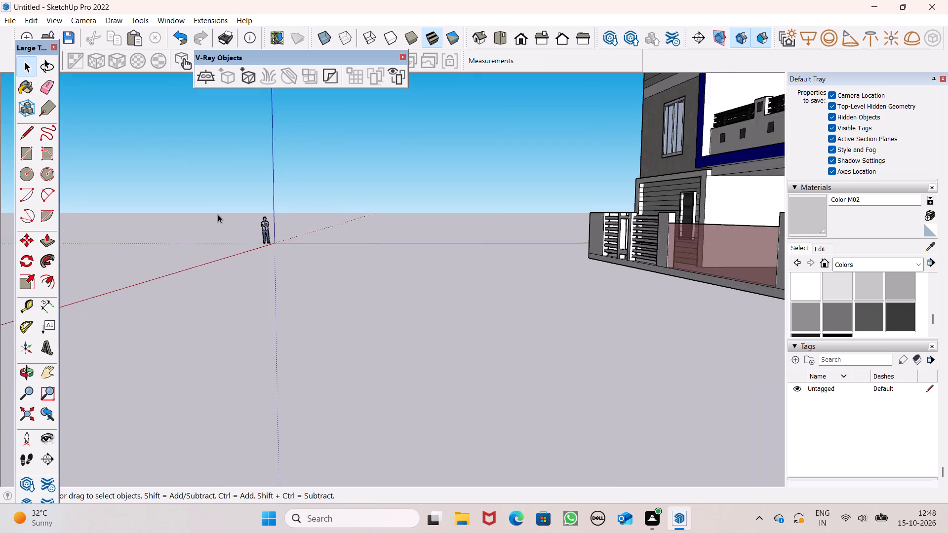
scroll(218, 214, down, 1)
scroll(40, 224, up, 6)
scroll(81, 248, up, 6)
scroll(73, 242, down, 1)
scroll(73, 242, up, 1)
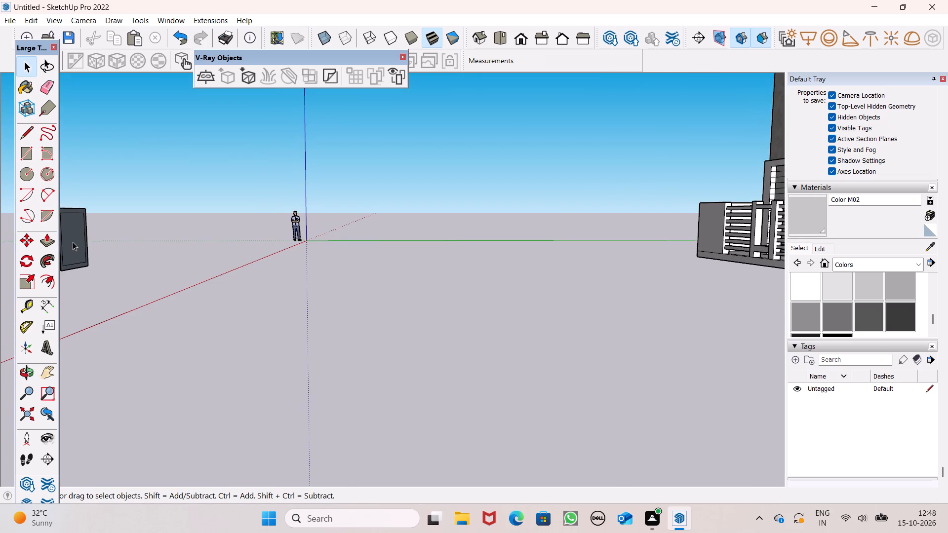
scroll(73, 242, up, 8)
click(44, 241)
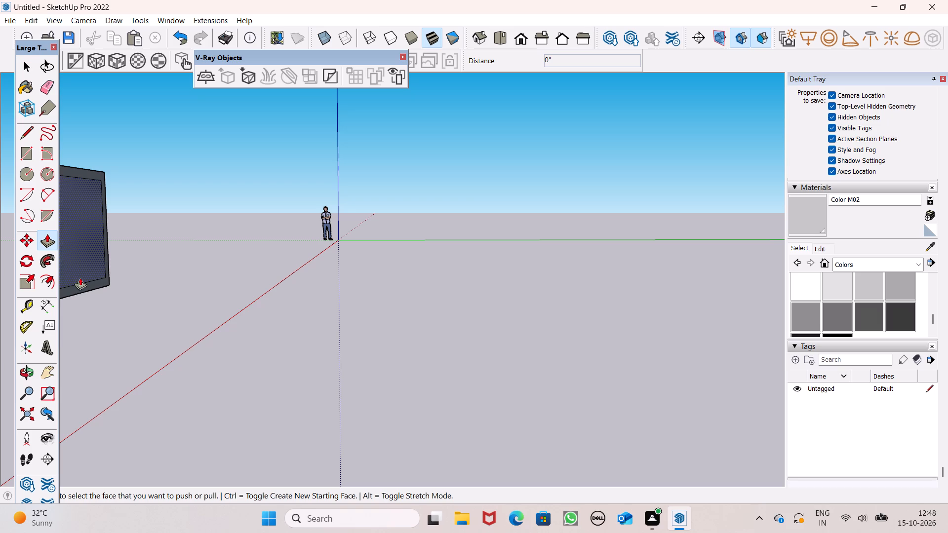
drag(80, 286, 85, 290)
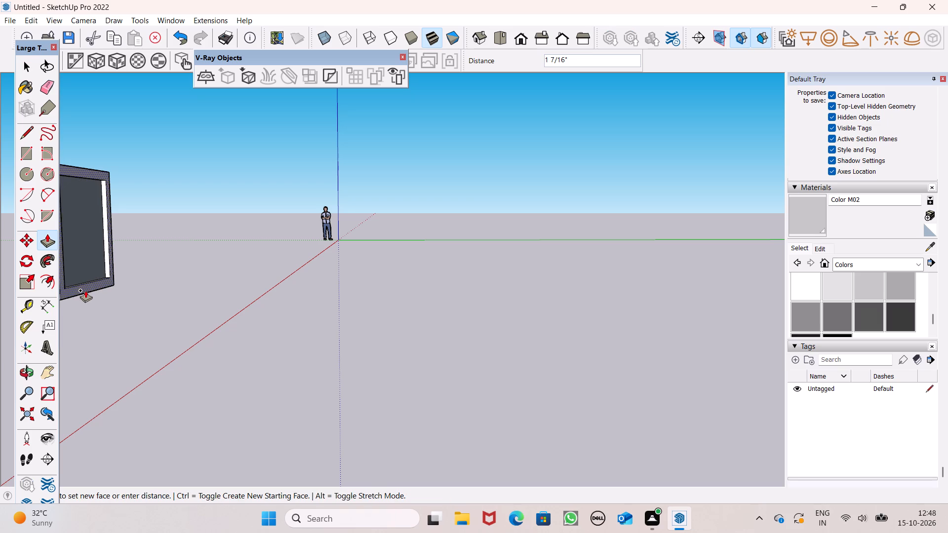
drag(85, 290, 88, 291)
key(4)
key(shift+quotedbl)
key(Return)
scroll(177, 216, down, 4)
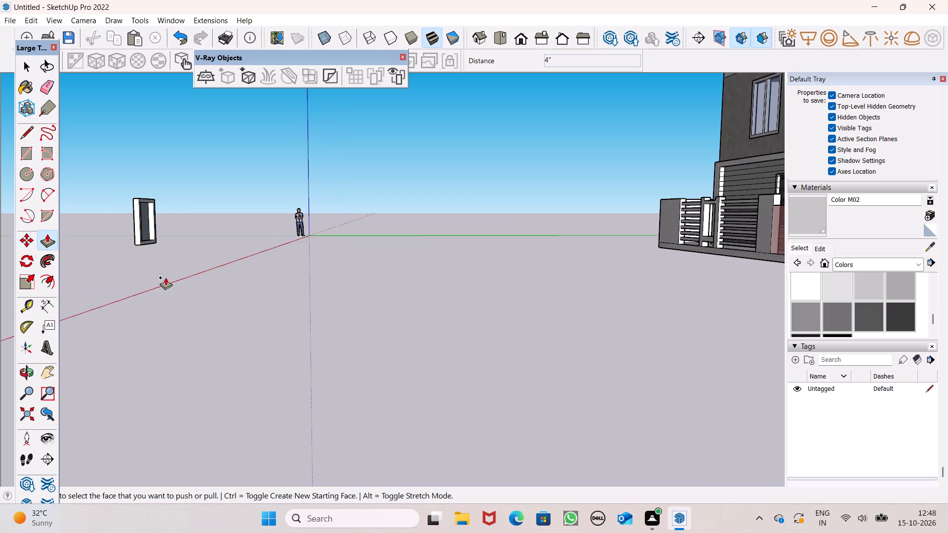
middle_drag(165, 277, 377, 291)
key(space)
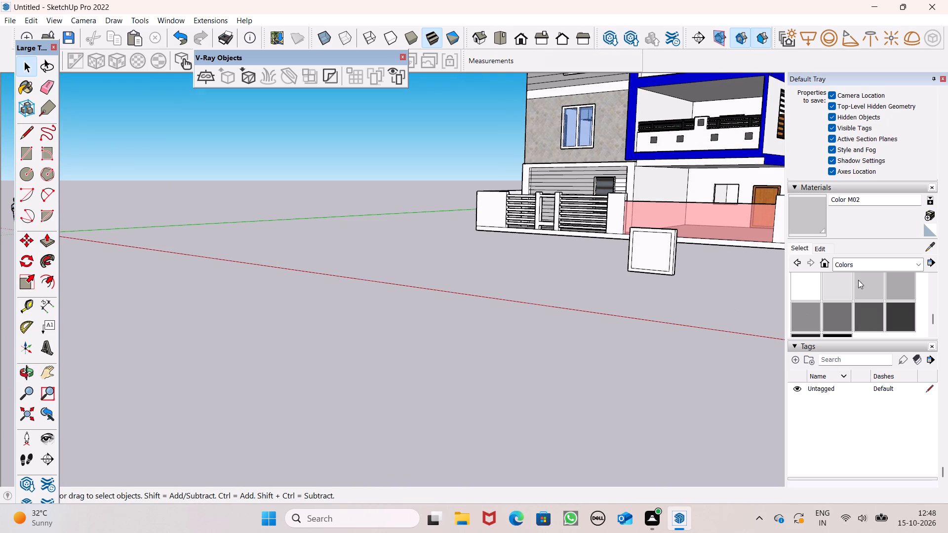
Paint the panel inside the raised frame with Translucent Glass Gray from the Glass and Mirrors collection.
click(858, 266)
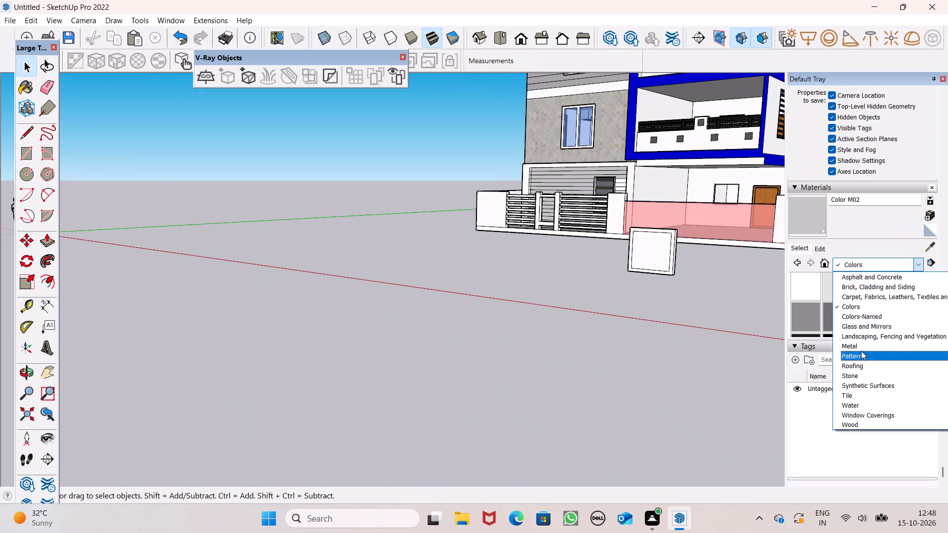
click(871, 328)
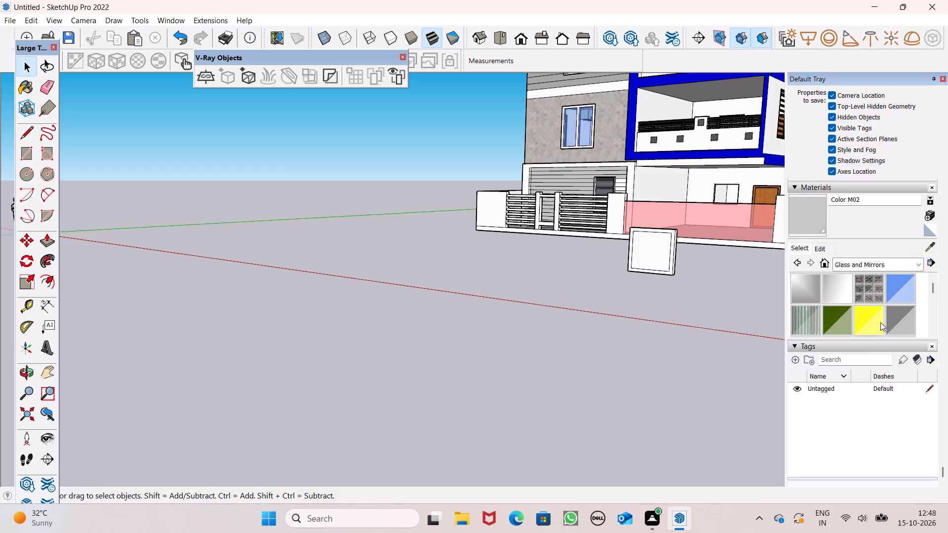
click(891, 324)
click(653, 260)
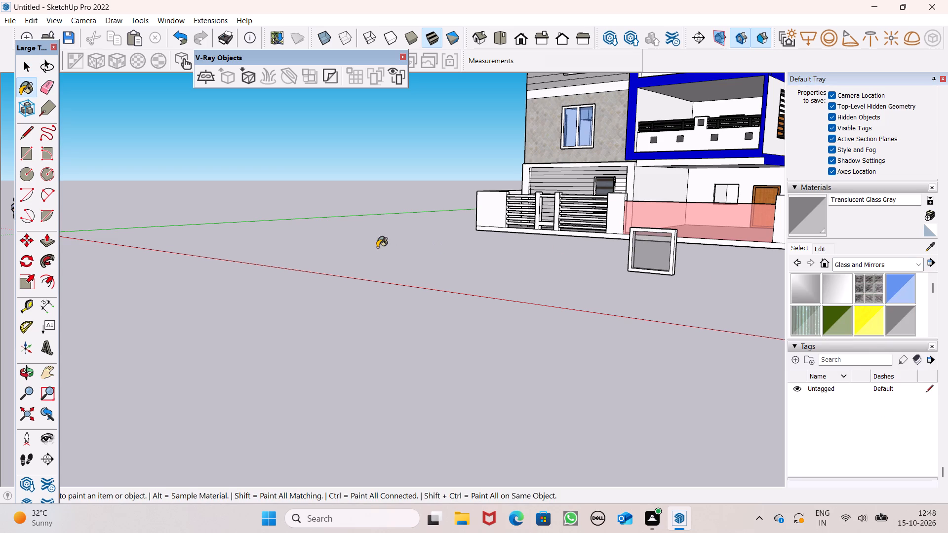
scroll(376, 248, down, 1)
key(space)
Select the whole framed glass panel, make it a group and activate Move for it.
scroll(399, 266, down, 1)
middle_drag(427, 306, 522, 372)
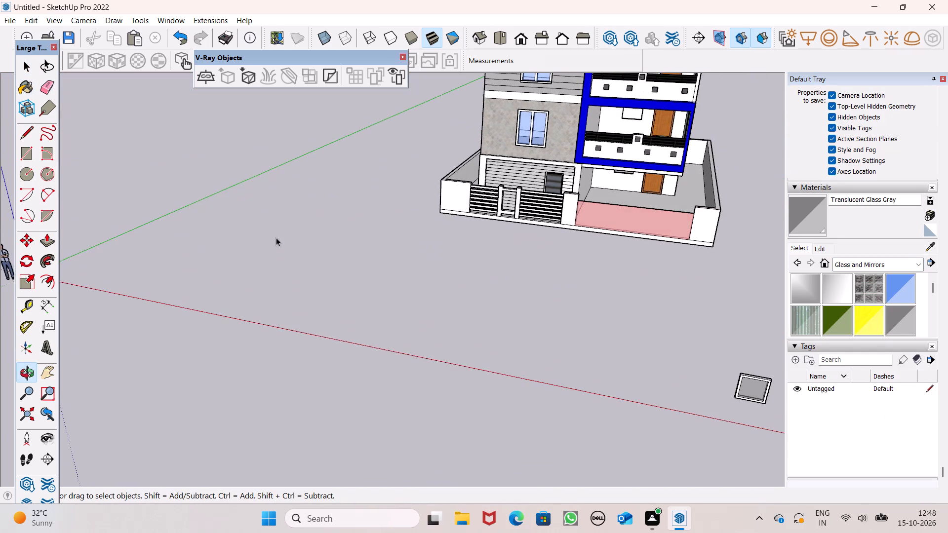
scroll(267, 245, down, 5)
scroll(543, 343, up, 7)
scroll(512, 312, down, 1)
scroll(512, 312, up, 3)
click(456, 301)
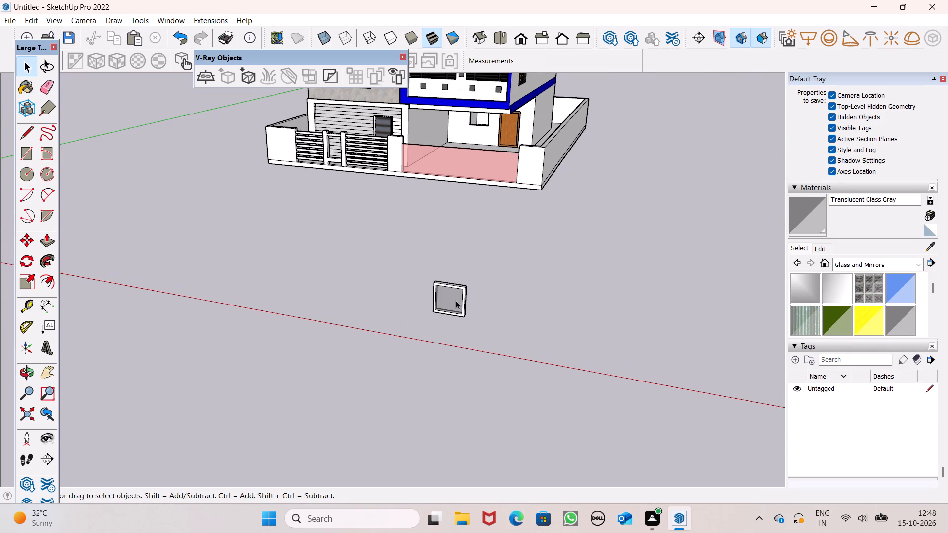
triple_click(457, 298)
double_click(454, 297)
click(453, 293)
right_click(452, 289)
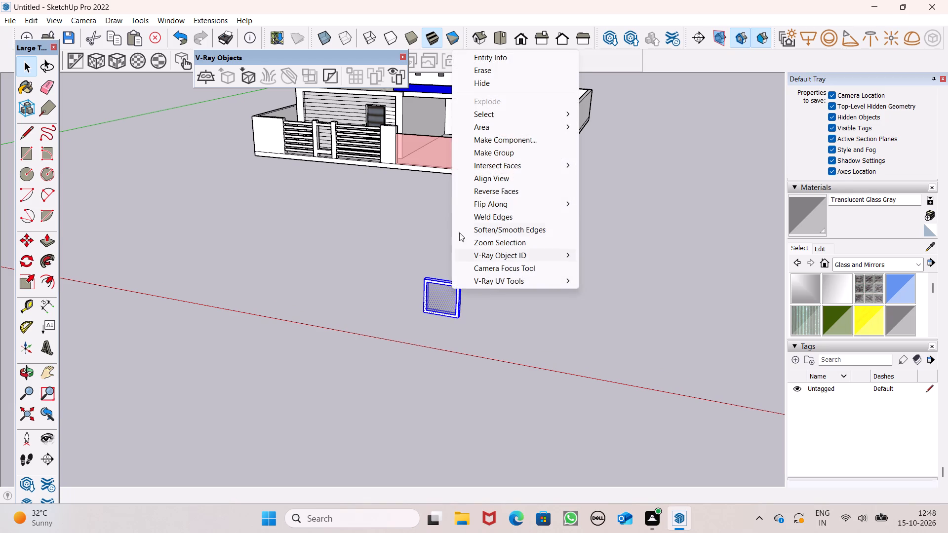
click(509, 152)
scroll(407, 245, down, 3)
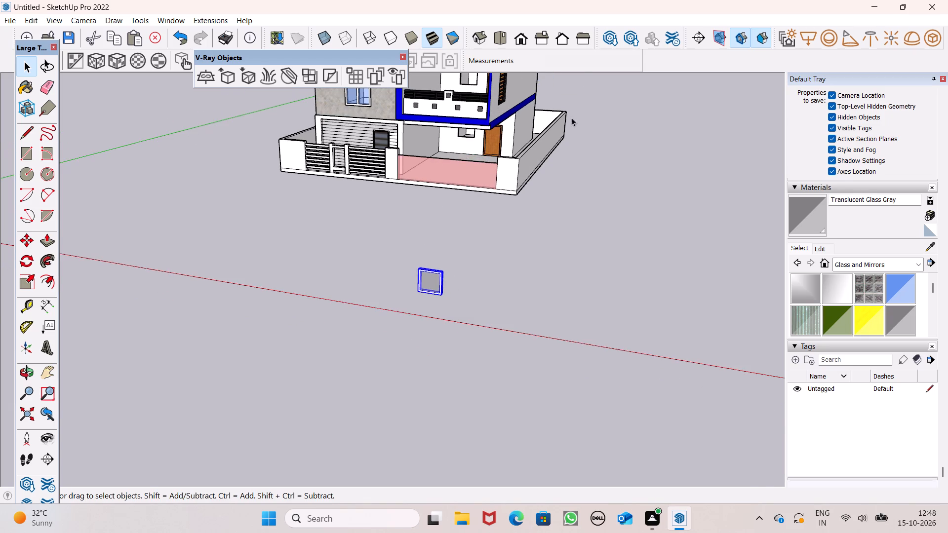
scroll(588, 111, up, 2)
key(m)
key(Return)
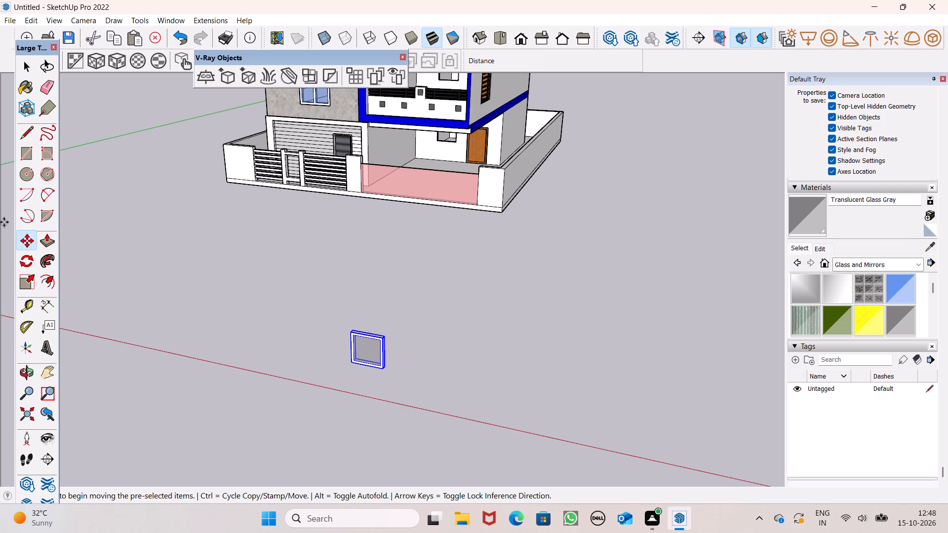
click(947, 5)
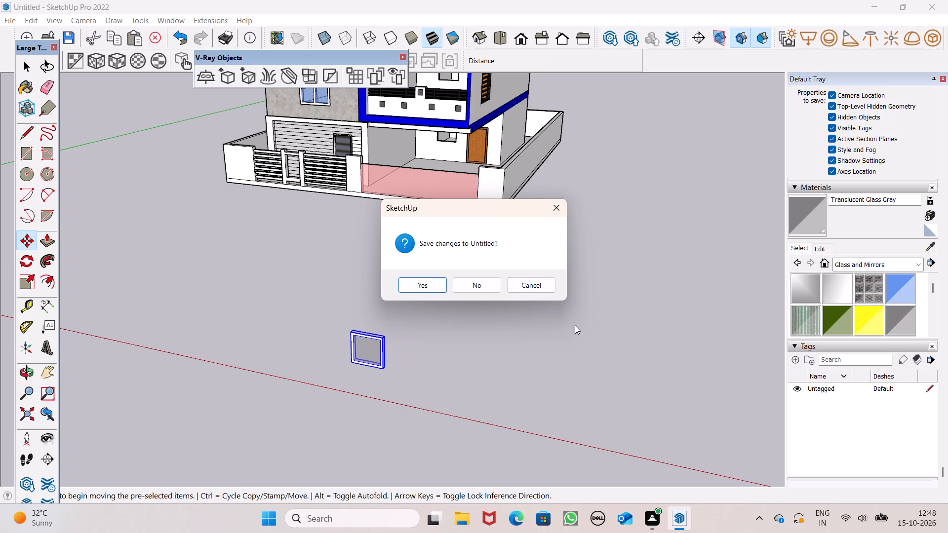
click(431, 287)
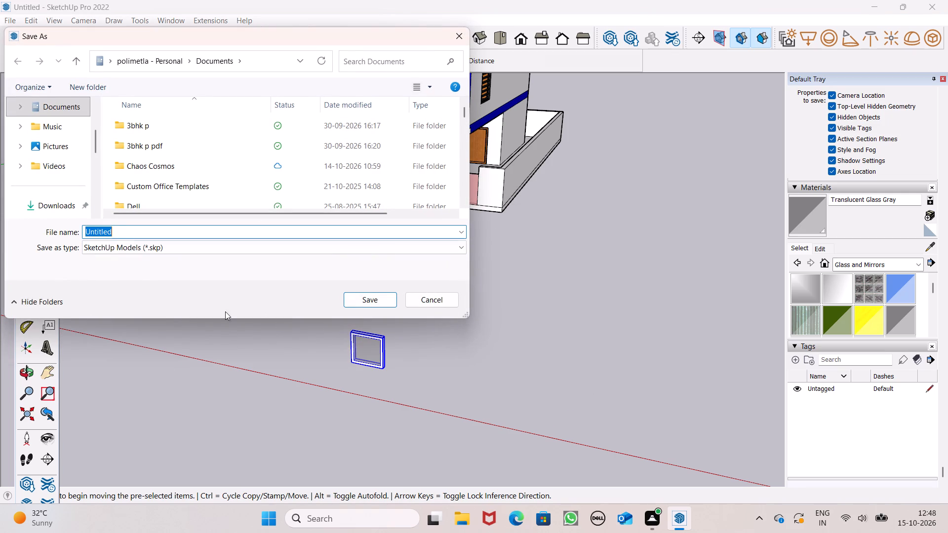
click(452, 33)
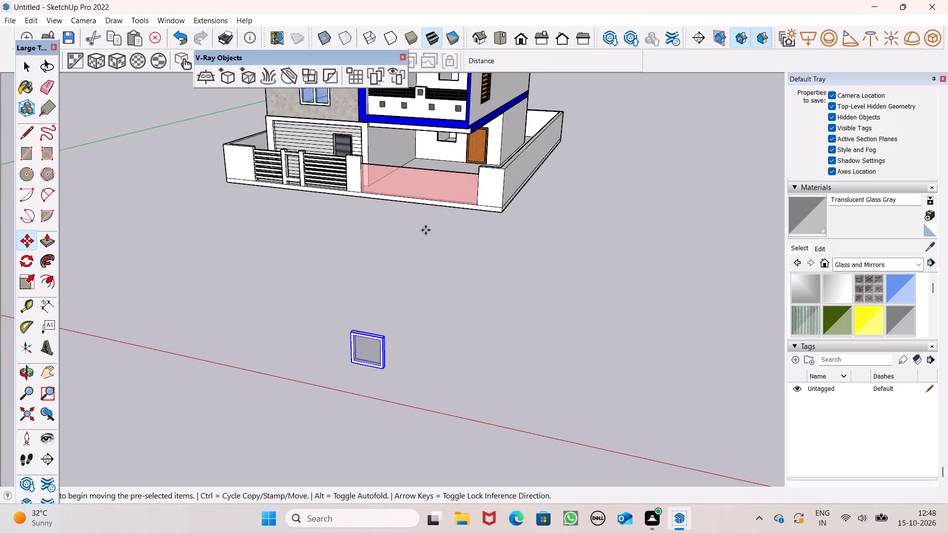
Move the glass window group to the ground-floor porch wall, near the opening beside the wooden door.
scroll(426, 230, down, 3)
scroll(380, 284, down, 1)
scroll(410, 160, down, 1)
scroll(413, 160, up, 1)
scroll(413, 160, down, 1)
scroll(413, 160, up, 3)
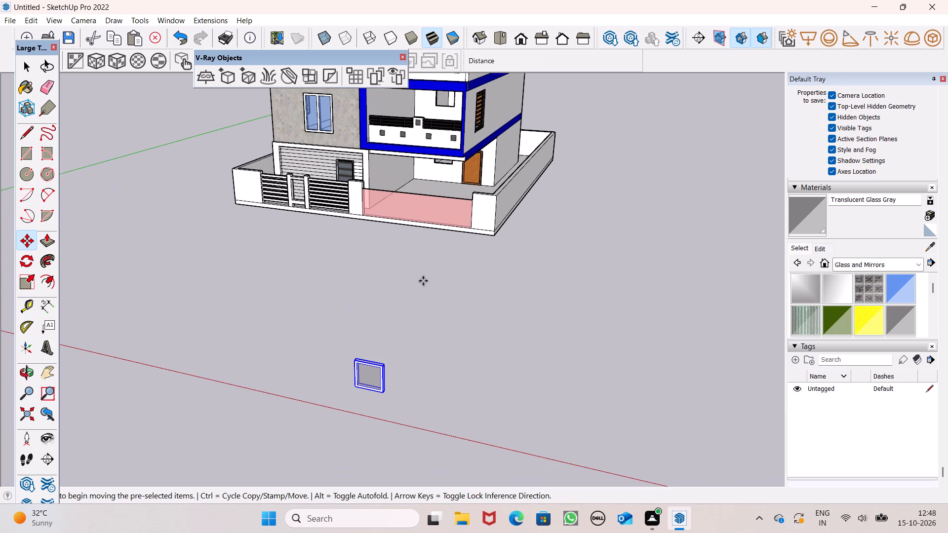
drag(387, 392, 427, 156)
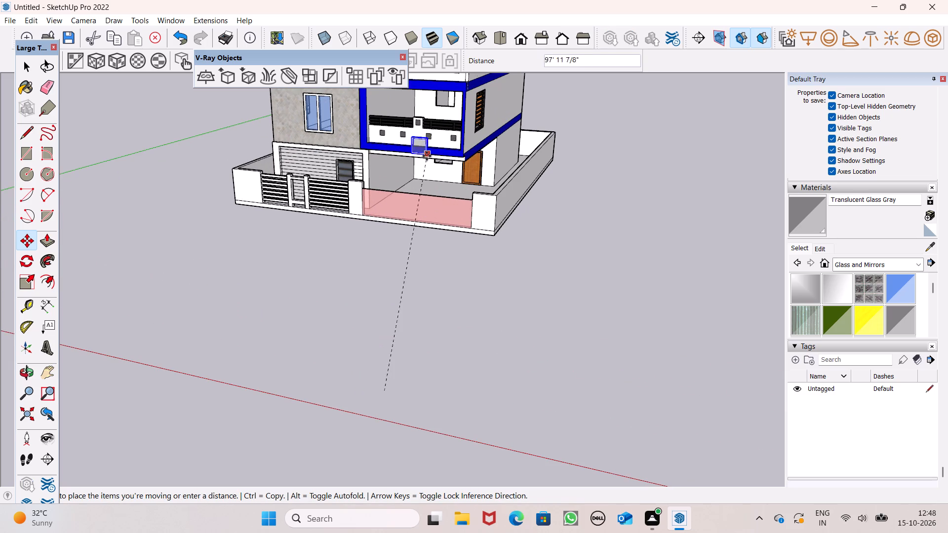
drag(427, 156, 446, 169)
Move the window group about 1' 7 9/16" so its lower corner meets the opening's lower corner nearest the wooden door.
scroll(440, 153, up, 5)
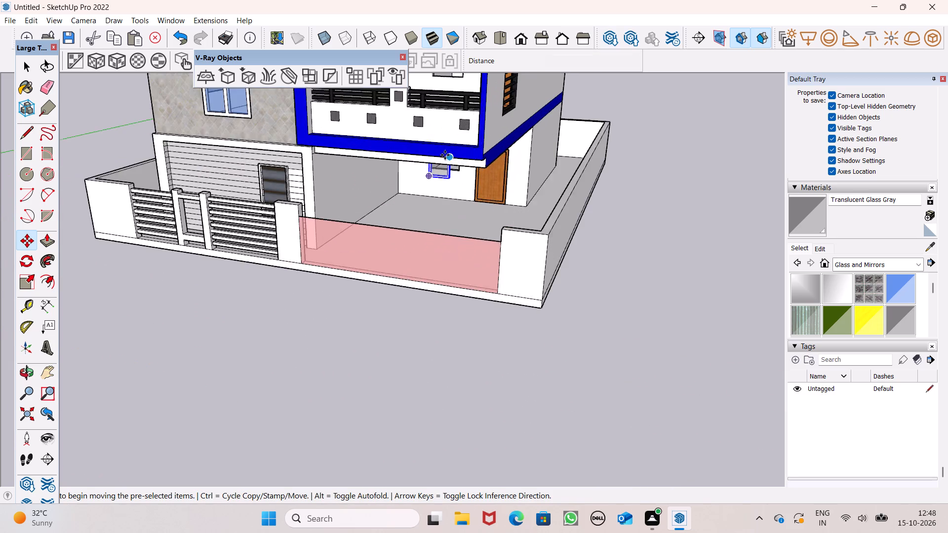
scroll(445, 155, up, 15)
middle_drag(456, 199, 473, 159)
scroll(443, 168, up, 4)
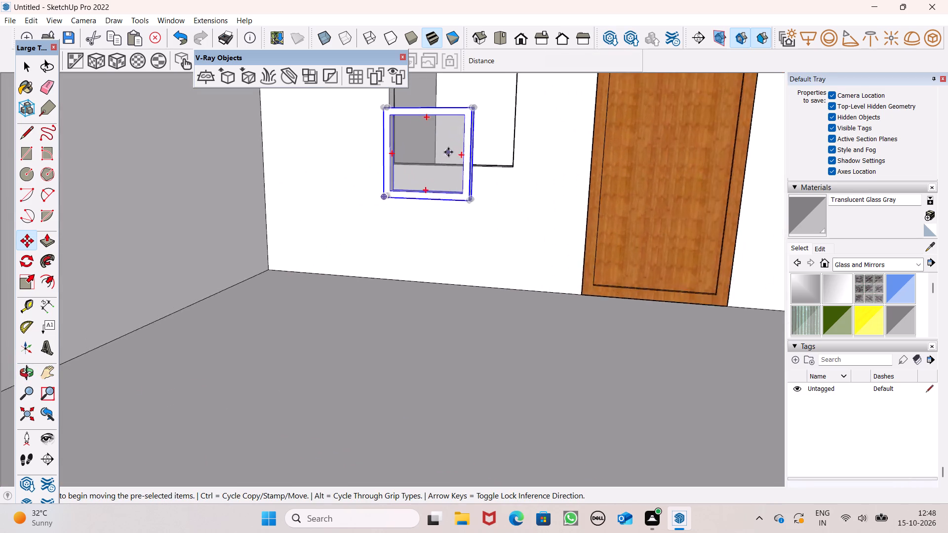
scroll(448, 152, up, 4)
scroll(472, 264, down, 6)
middle_drag(472, 280, 501, 294)
scroll(406, 135, up, 5)
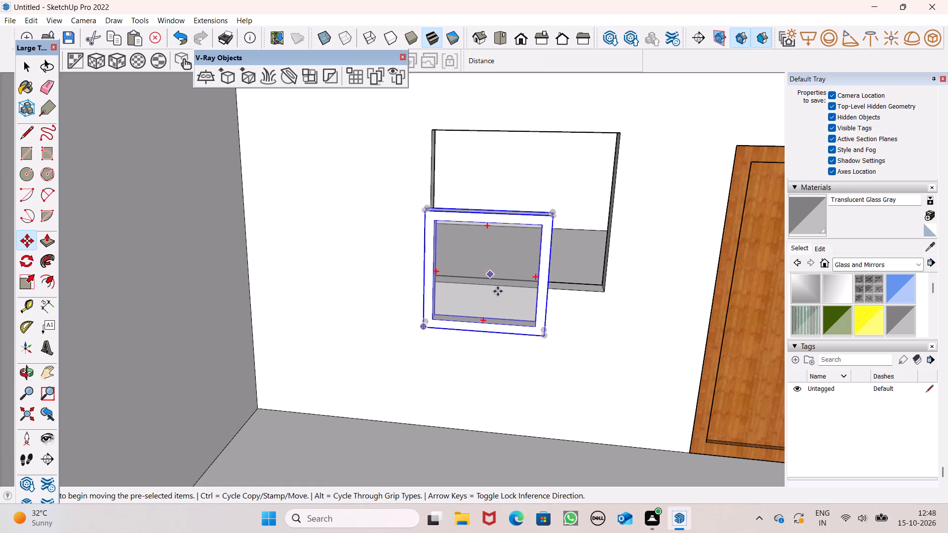
drag(545, 335, 578, 295)
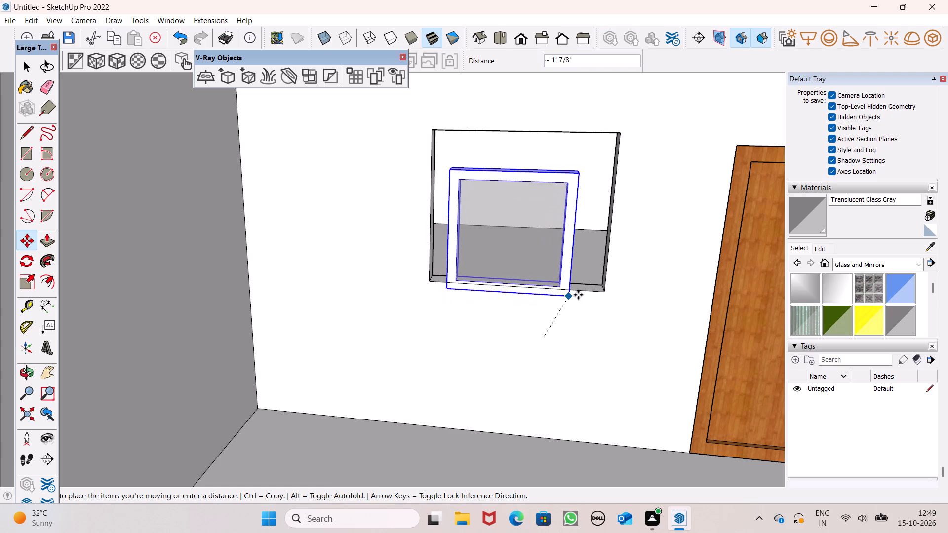
drag(578, 295, 605, 290)
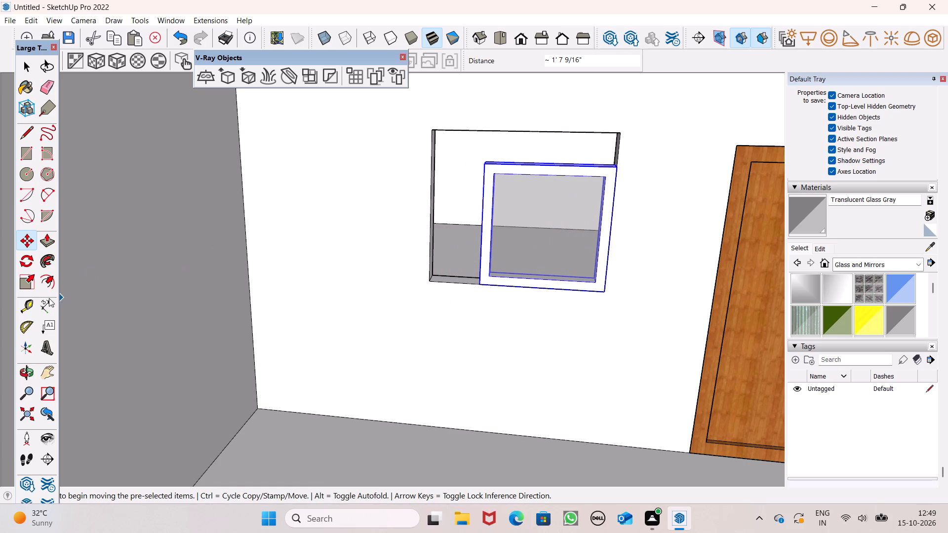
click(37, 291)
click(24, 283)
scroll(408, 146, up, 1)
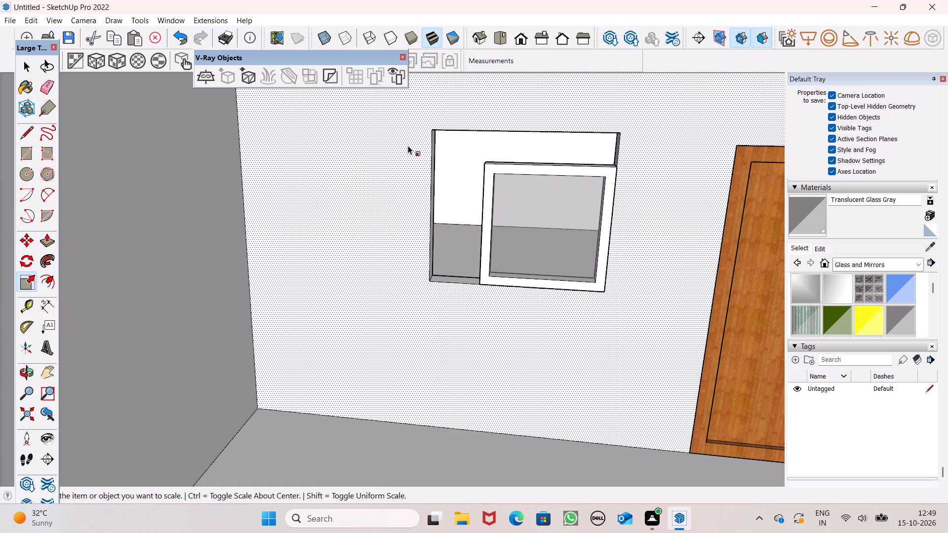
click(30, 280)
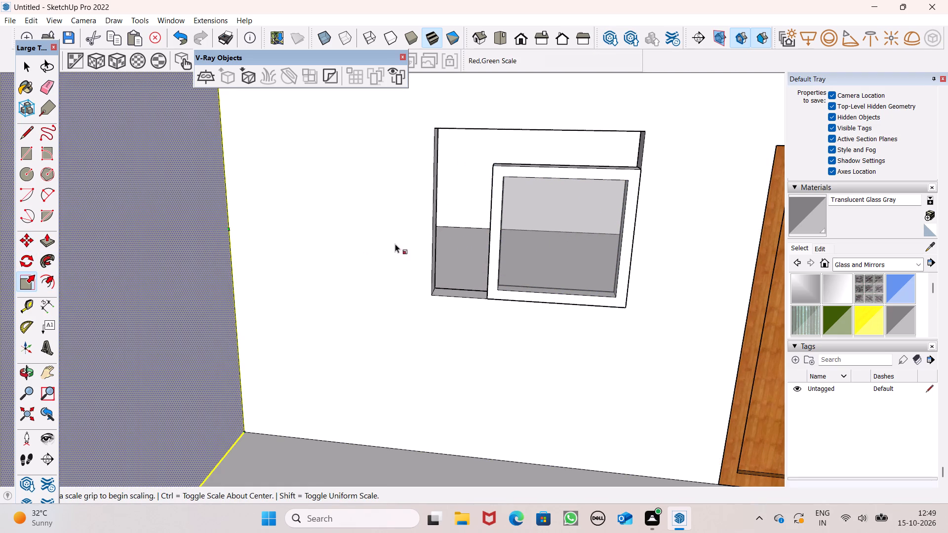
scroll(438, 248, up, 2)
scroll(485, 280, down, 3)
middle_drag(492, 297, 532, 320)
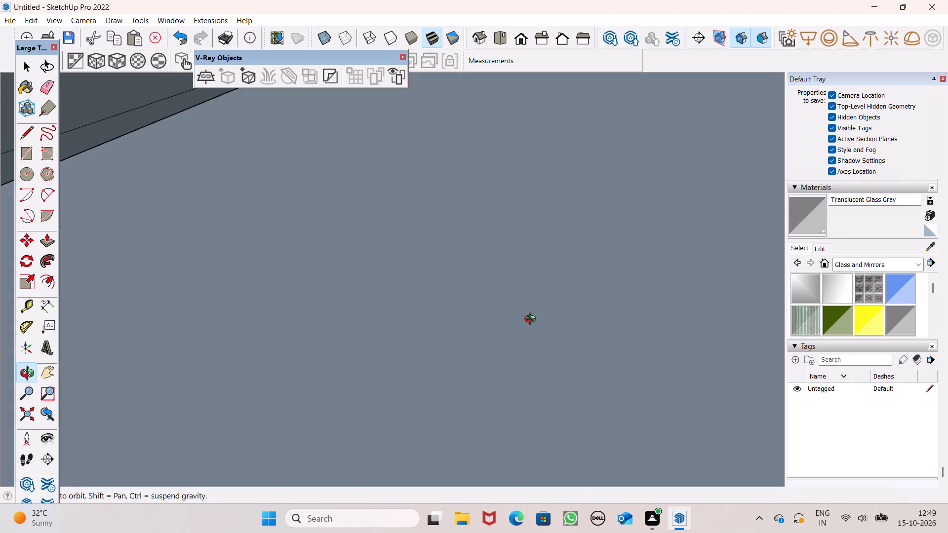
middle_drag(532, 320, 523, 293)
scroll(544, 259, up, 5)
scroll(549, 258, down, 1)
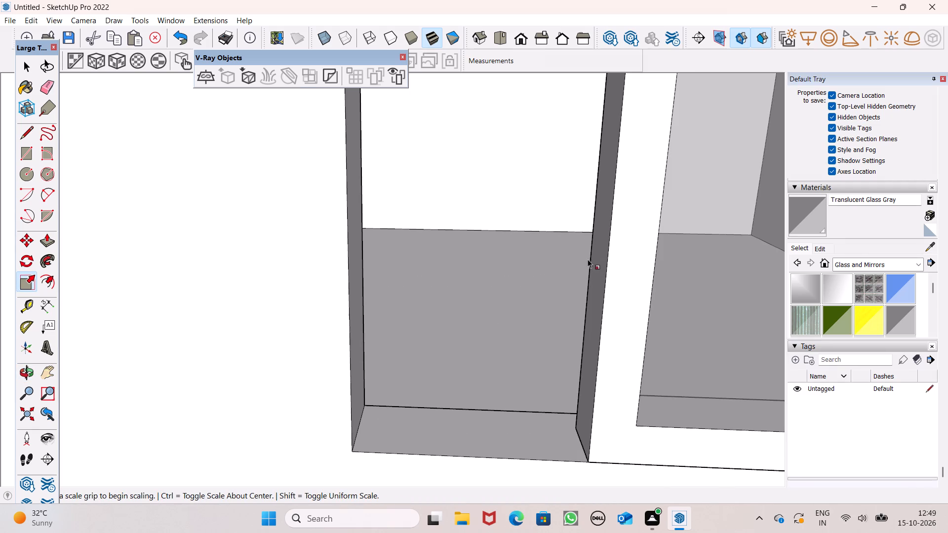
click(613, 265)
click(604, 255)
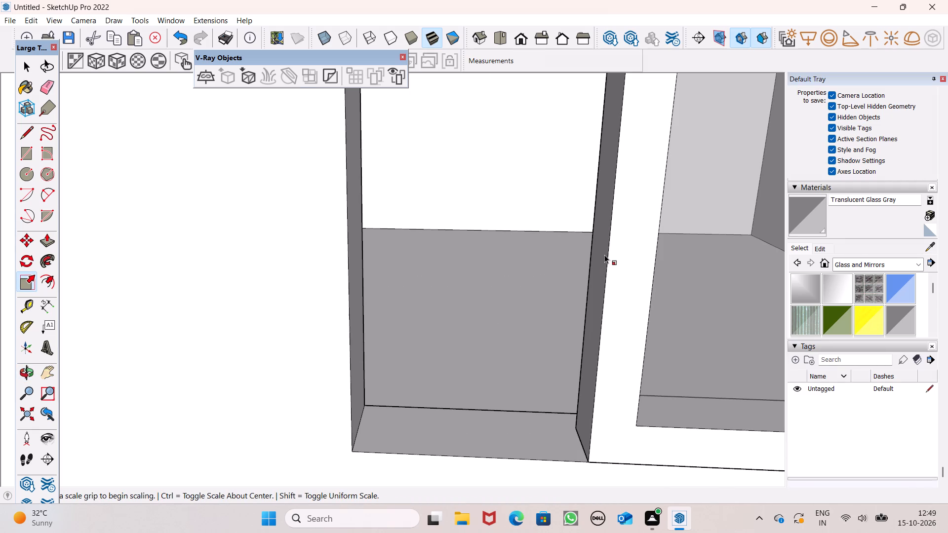
Scale the porch window group in width so its free side meets the opening's edge farthest from the door.
key(space)
key(space)
click(613, 255)
double_click(629, 244)
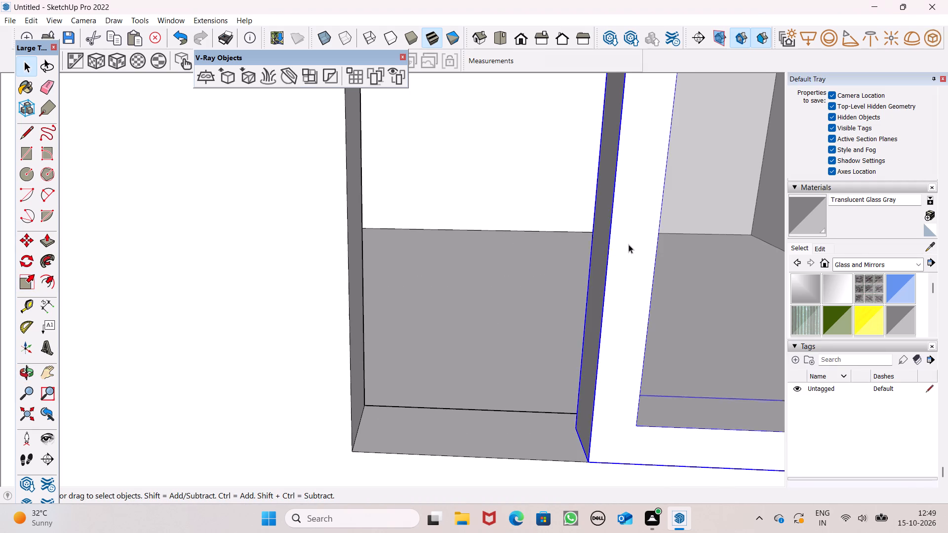
click(559, 266)
key(space)
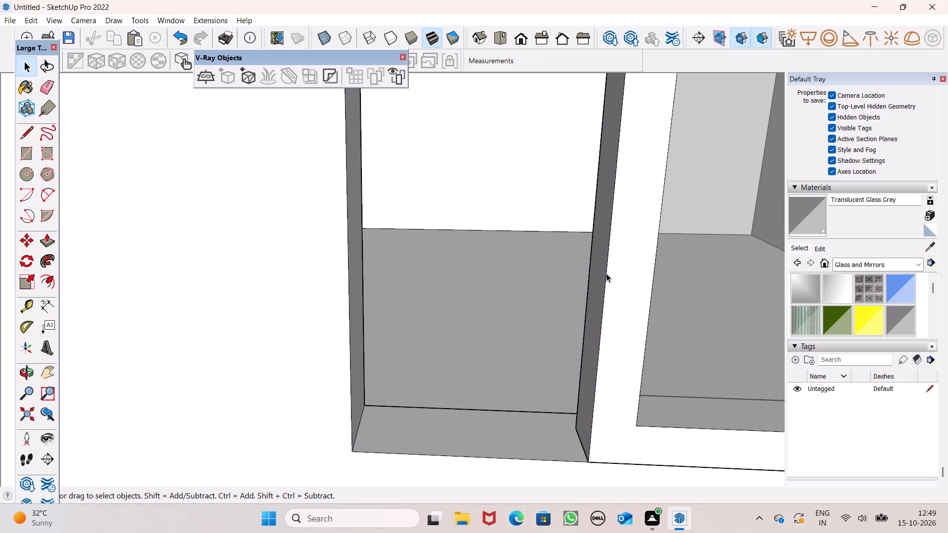
click(622, 275)
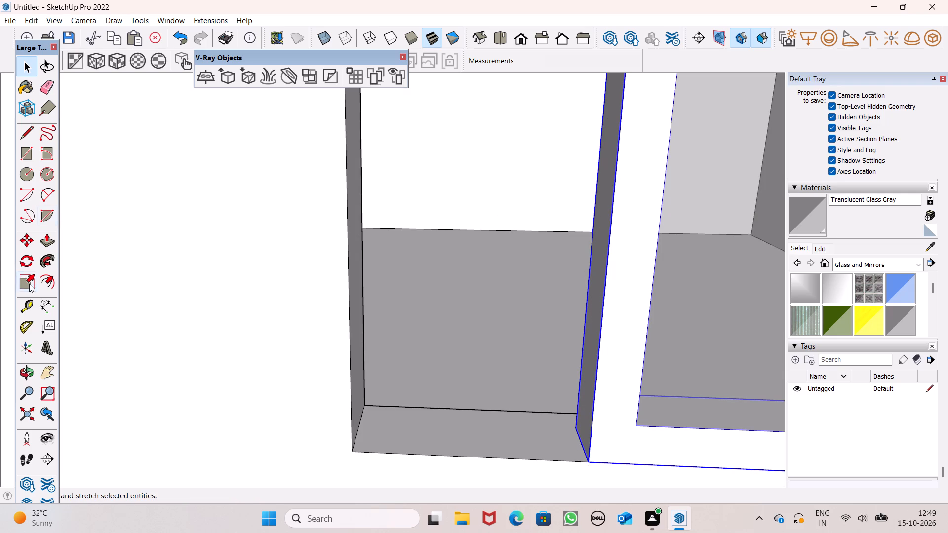
click(30, 284)
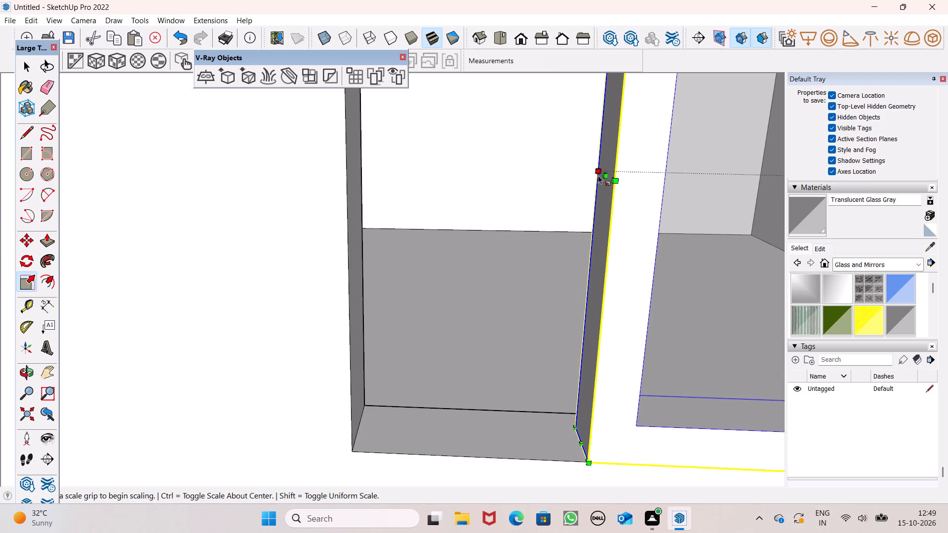
drag(606, 175, 547, 183)
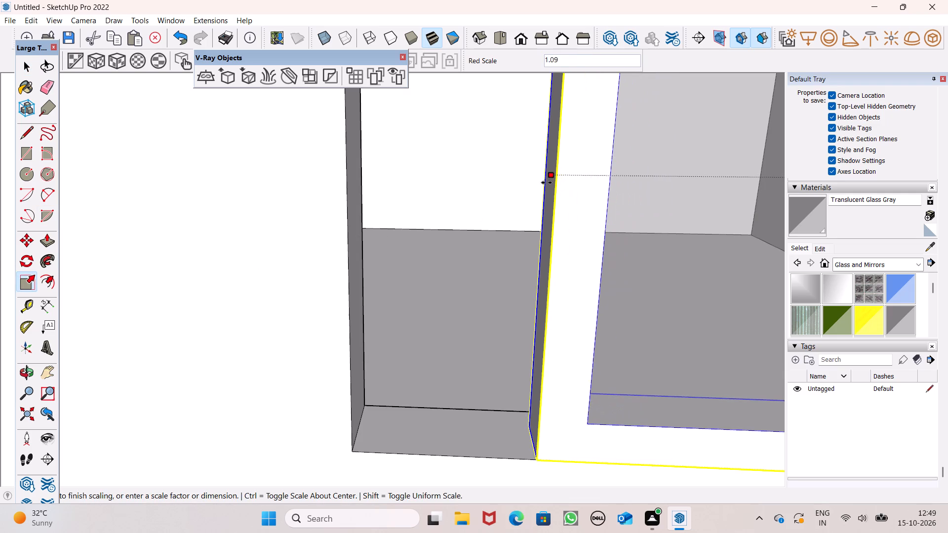
drag(547, 183, 353, 171)
scroll(389, 244, down, 7)
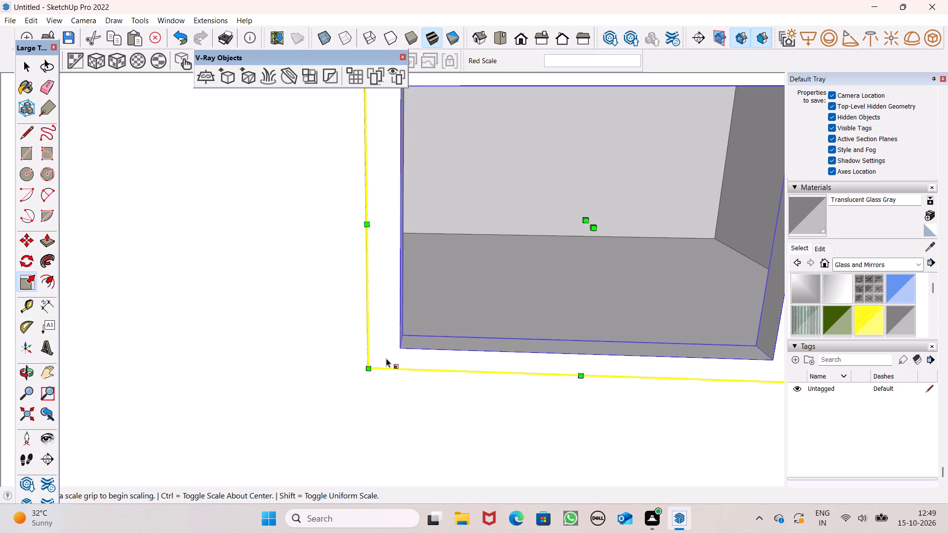
Scale the porch window group in height by about 1.25 so its head meets the opening's upper edge.
scroll(363, 437, down, 4)
scroll(516, 190, up, 4)
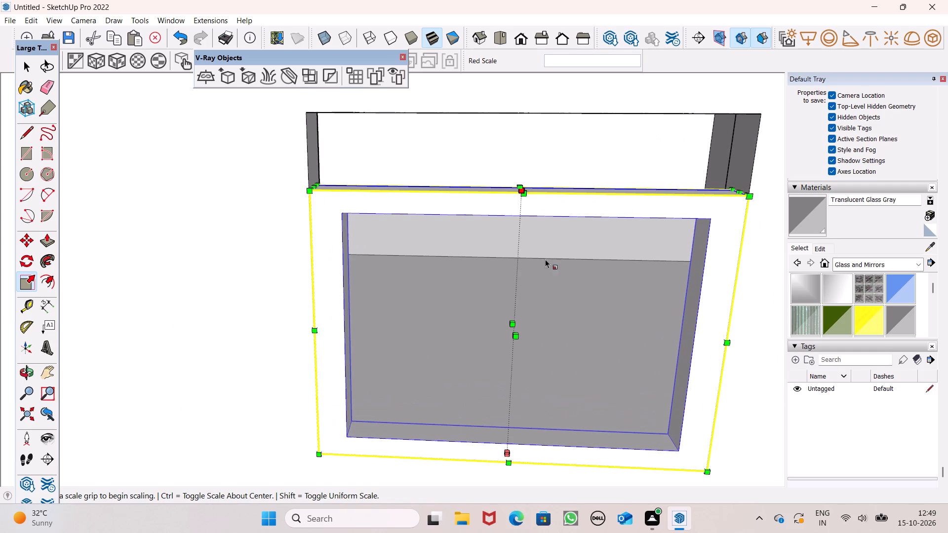
scroll(545, 269, down, 4)
middle_drag(533, 262, 537, 286)
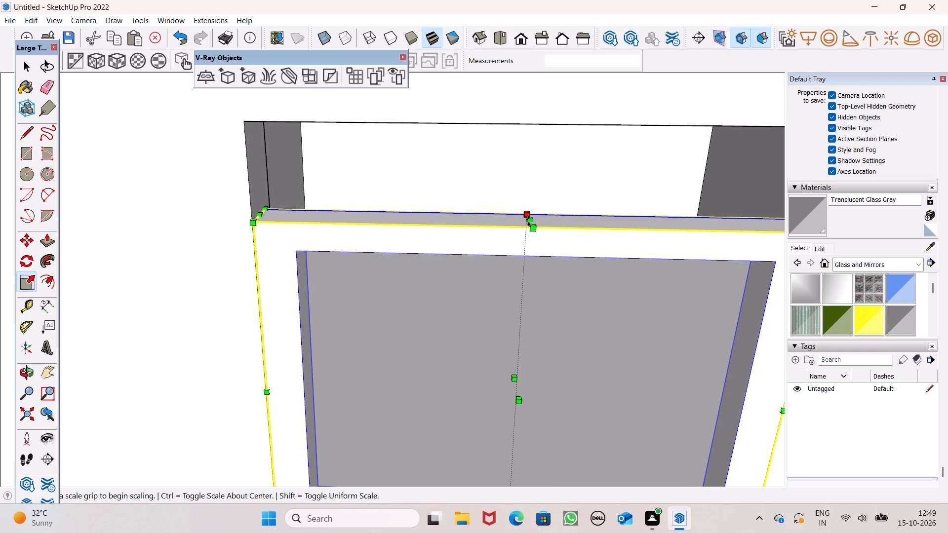
drag(529, 221, 497, 122)
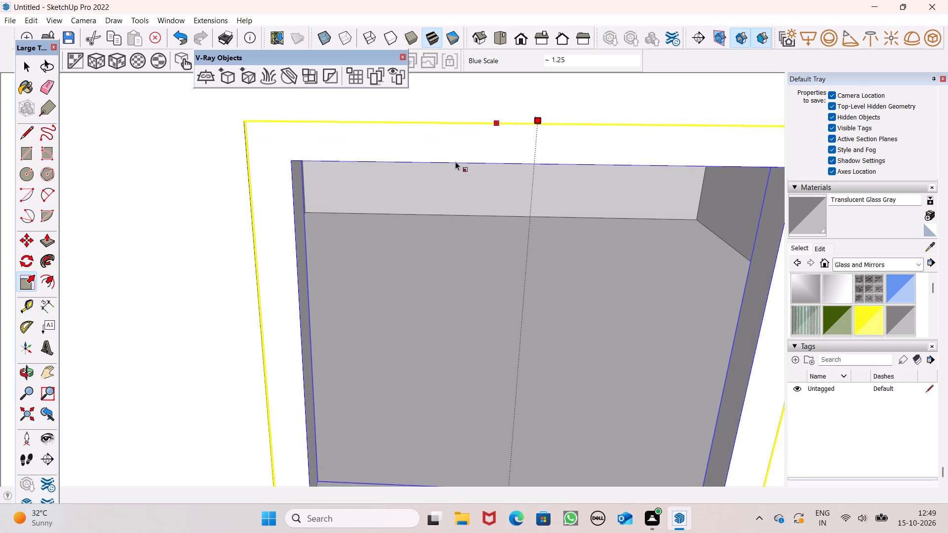
Copy the porch window group straight up about 16' 2 1/2" onto the first-floor balcony wall.
scroll(416, 233, up, 1)
scroll(414, 236, down, 2)
scroll(210, 228, down, 14)
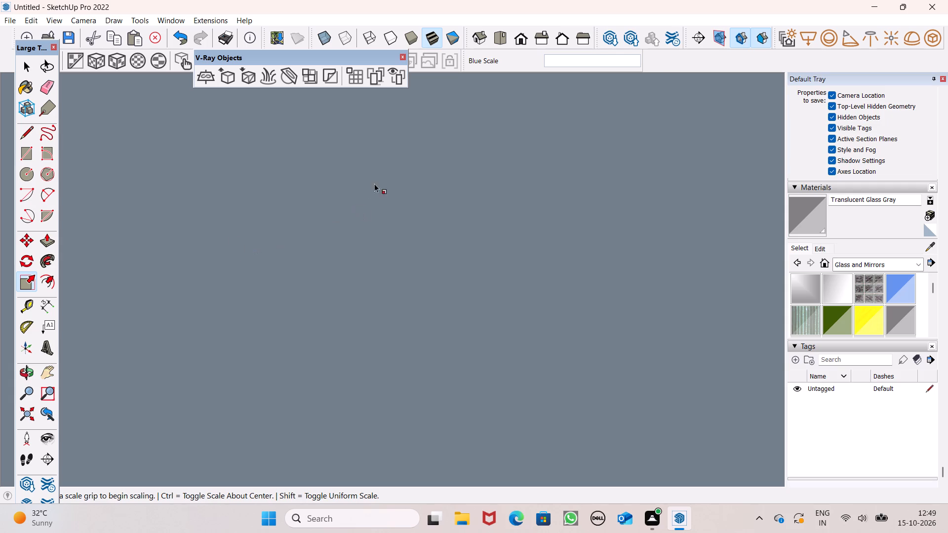
scroll(434, 234, down, 5)
click(520, 42)
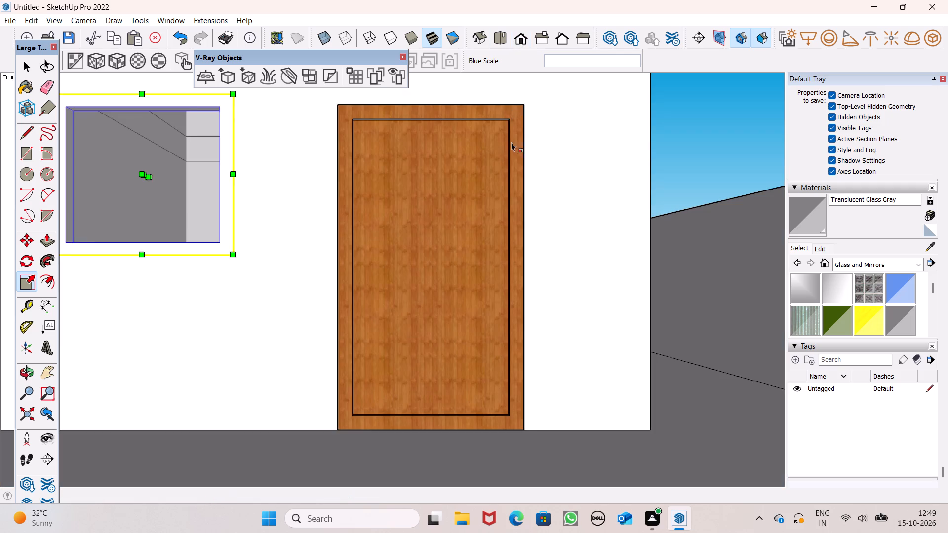
scroll(483, 229, down, 5)
scroll(461, 301, down, 6)
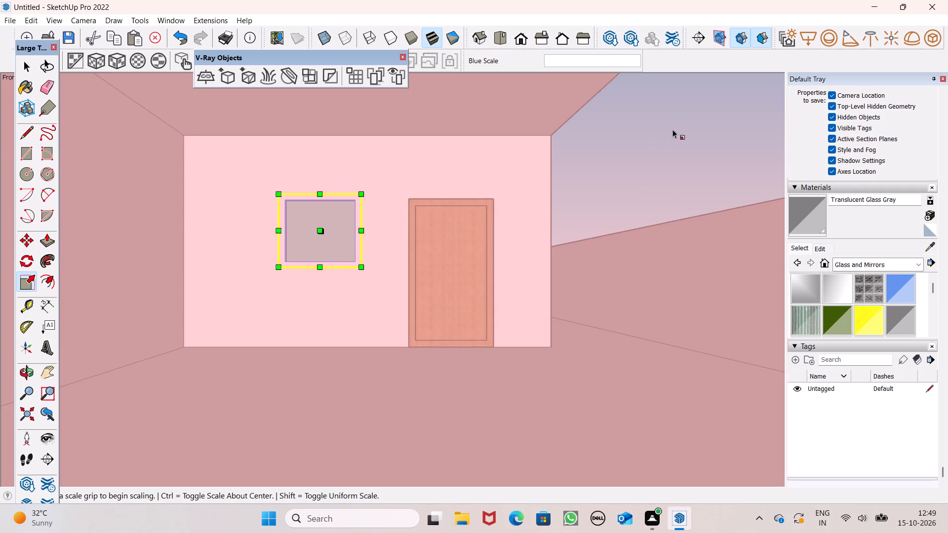
click(518, 39)
scroll(518, 69, down, 4)
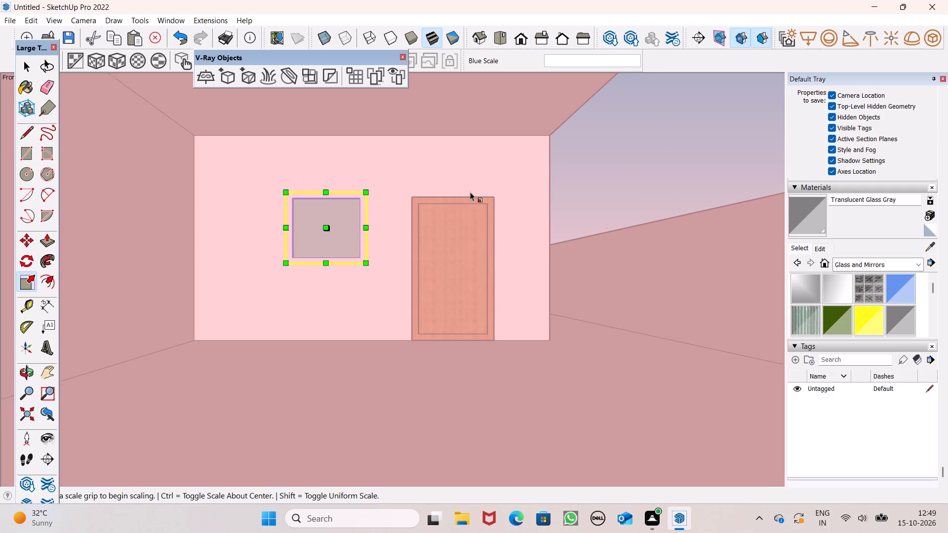
scroll(470, 192, down, 10)
scroll(482, 251, down, 12)
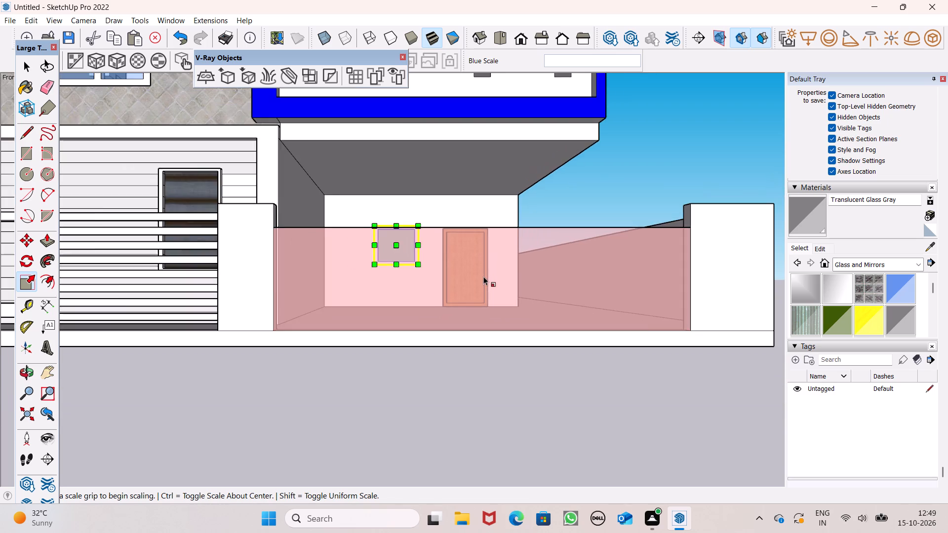
scroll(488, 285, down, 3)
click(525, 361)
key(space)
click(509, 358)
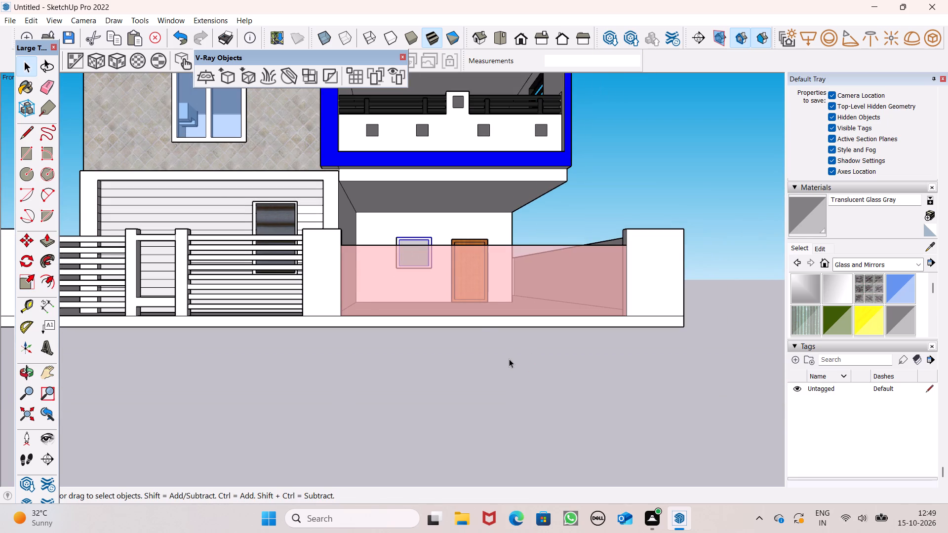
scroll(468, 335, down, 3)
middle_drag(461, 352, 424, 390)
click(431, 253)
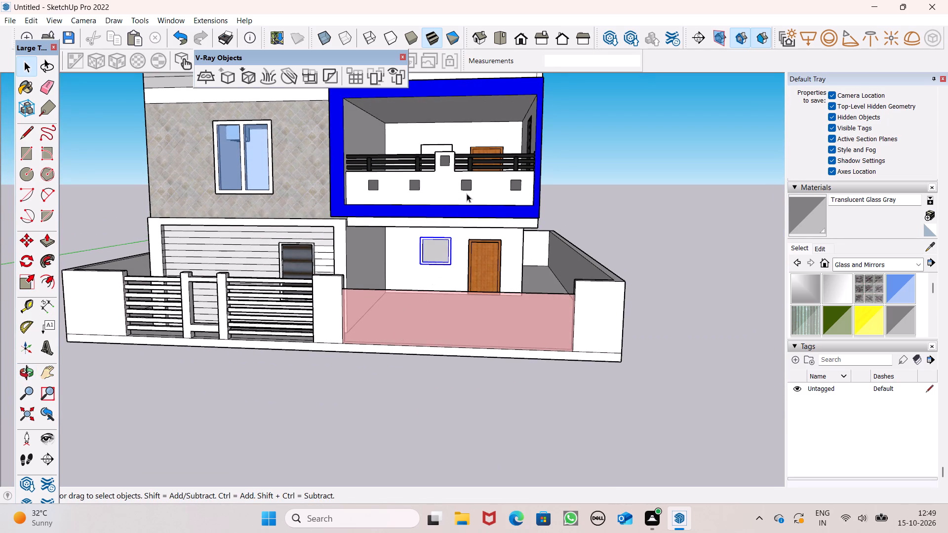
key(m)
key(Return)
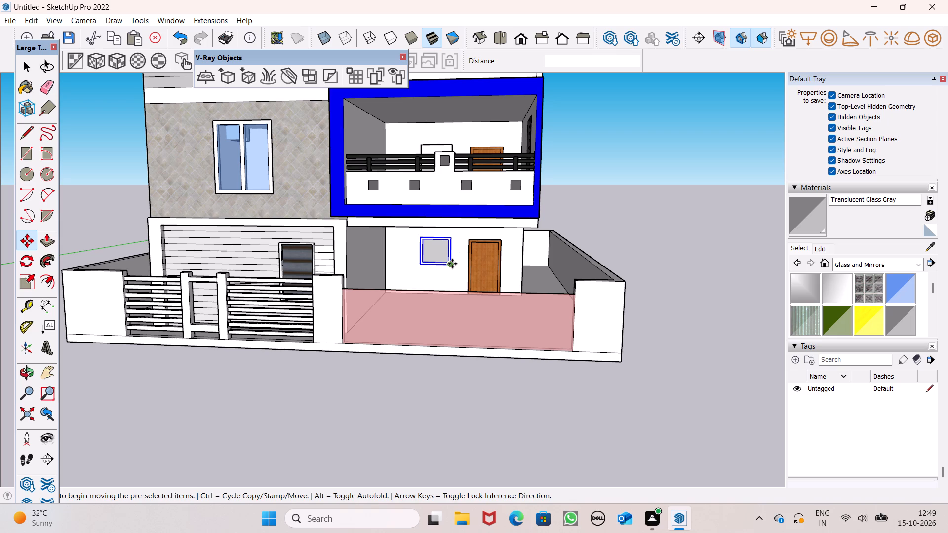
drag(452, 264, 448, 135)
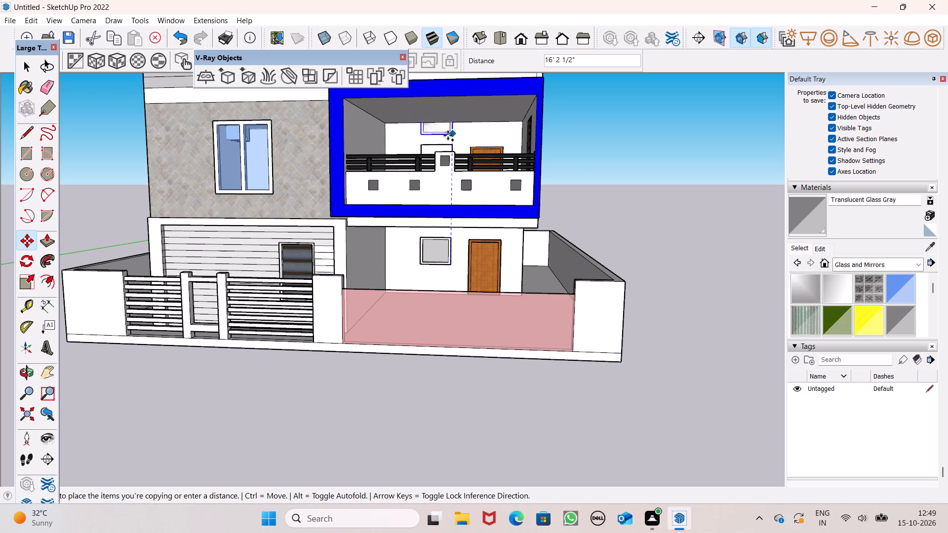
drag(448, 135, 448, 136)
Move the copied window down about 4' 5 5/8" so its lower corner meets the first-floor opening's corner nearest the door.
scroll(430, 115, down, 1)
scroll(430, 114, up, 1)
scroll(430, 114, down, 1)
scroll(430, 114, up, 3)
middle_drag(452, 152, 447, 152)
scroll(448, 134, up, 1)
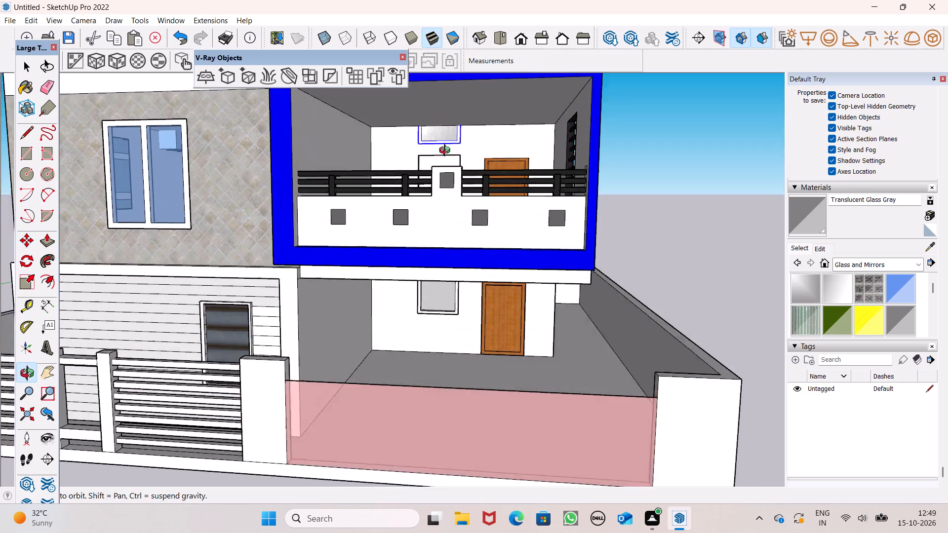
middle_drag(447, 152, 436, 190)
scroll(462, 136, up, 6)
drag(483, 97, 483, 164)
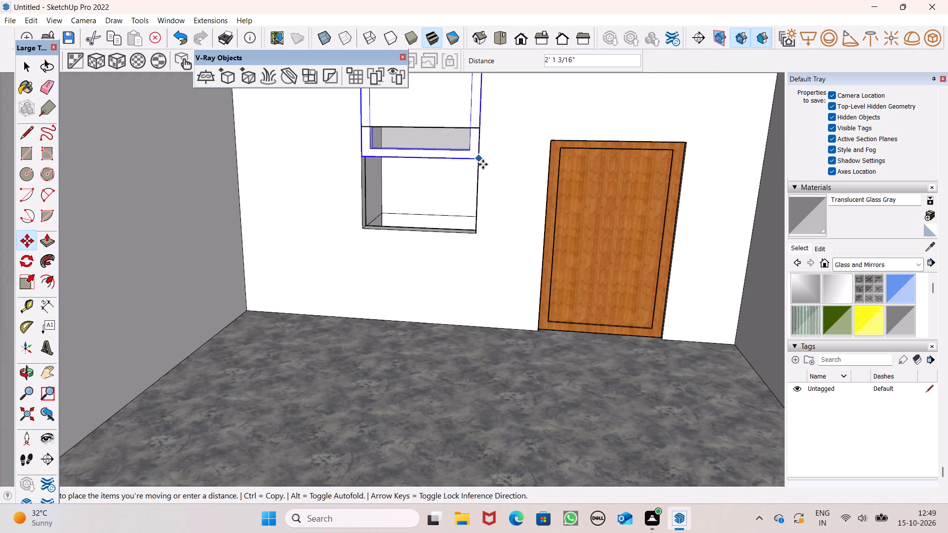
drag(483, 164, 476, 227)
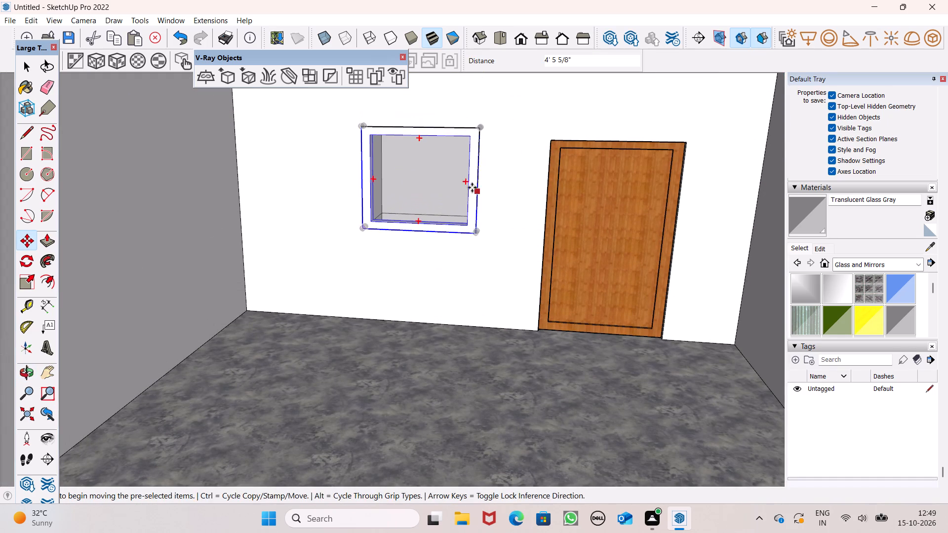
Copy the first-floor balcony window up about 13' 9 1/8" onto the second-floor balcony wall.
scroll(470, 183, down, 6)
scroll(412, 177, down, 1)
scroll(412, 179, up, 1)
scroll(412, 180, down, 5)
key(space)
click(655, 205)
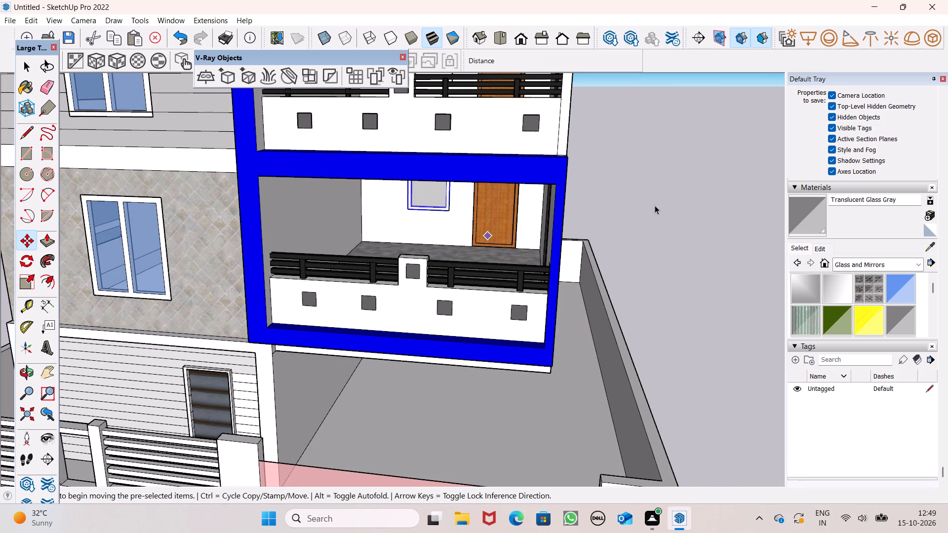
scroll(456, 188, up, 4)
scroll(451, 237, down, 6)
click(435, 226)
middle_drag(441, 234, 413, 241)
key(m)
key(Return)
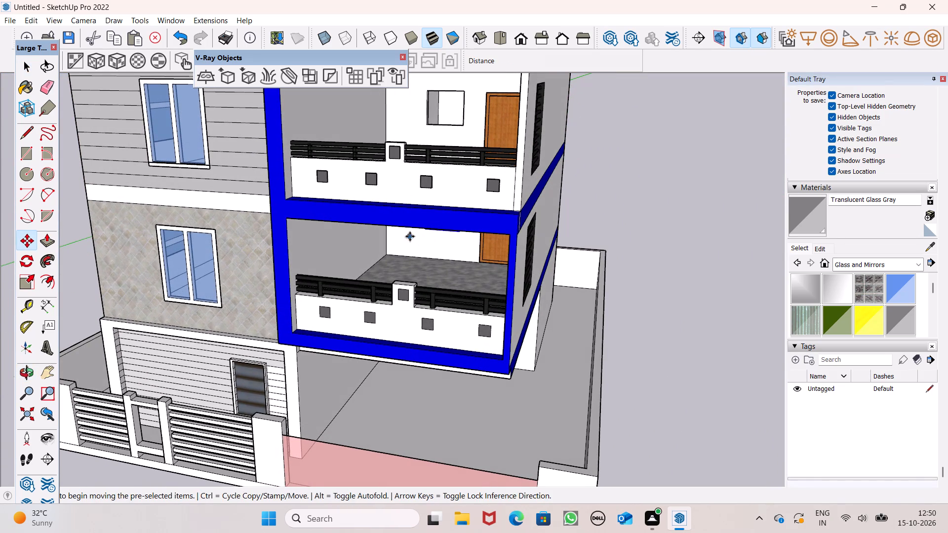
middle_drag(433, 229, 441, 194)
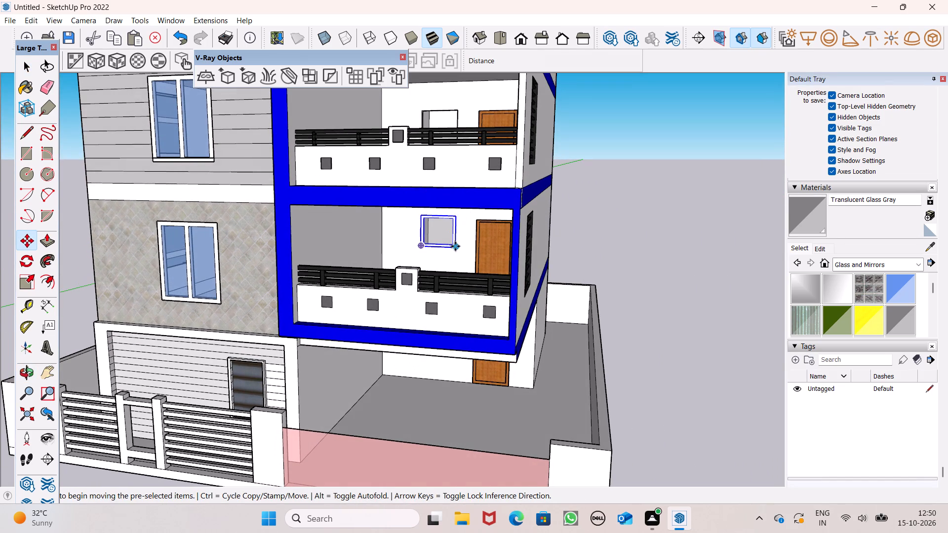
drag(455, 246, 465, 118)
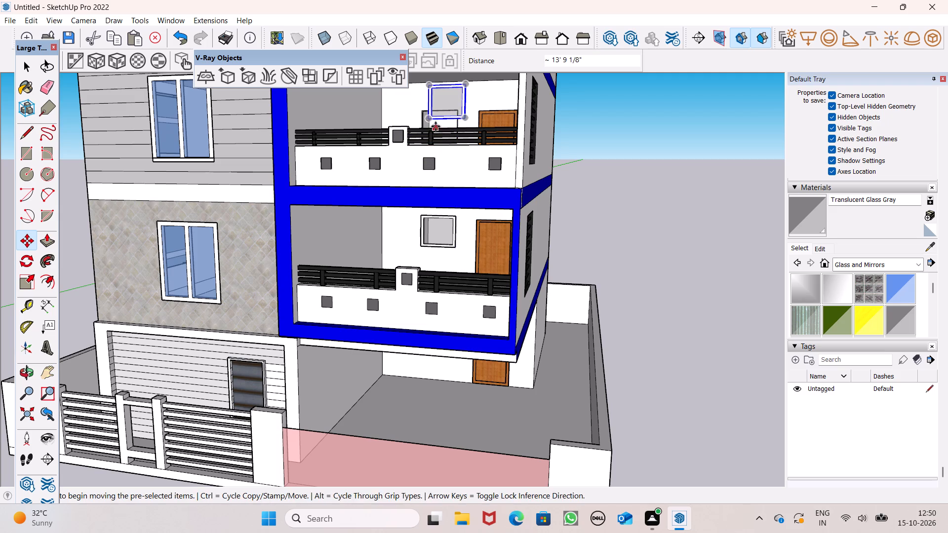
Move the copied window down into the second-floor balcony opening, matching its lower corner to the opening's corner nearest the door.
middle_drag(442, 146, 413, 197)
scroll(441, 153, up, 5)
scroll(460, 151, down, 7)
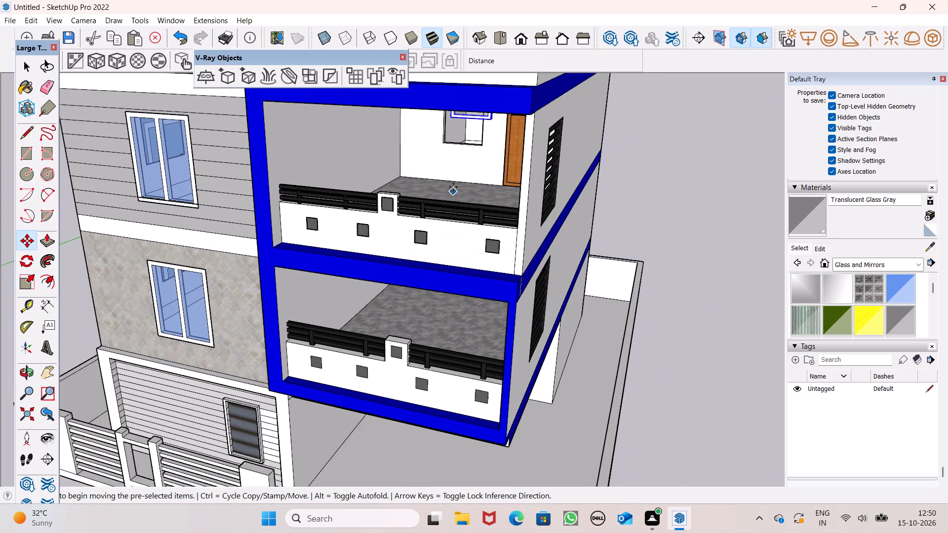
middle_drag(450, 174, 464, 123)
scroll(460, 107, up, 8)
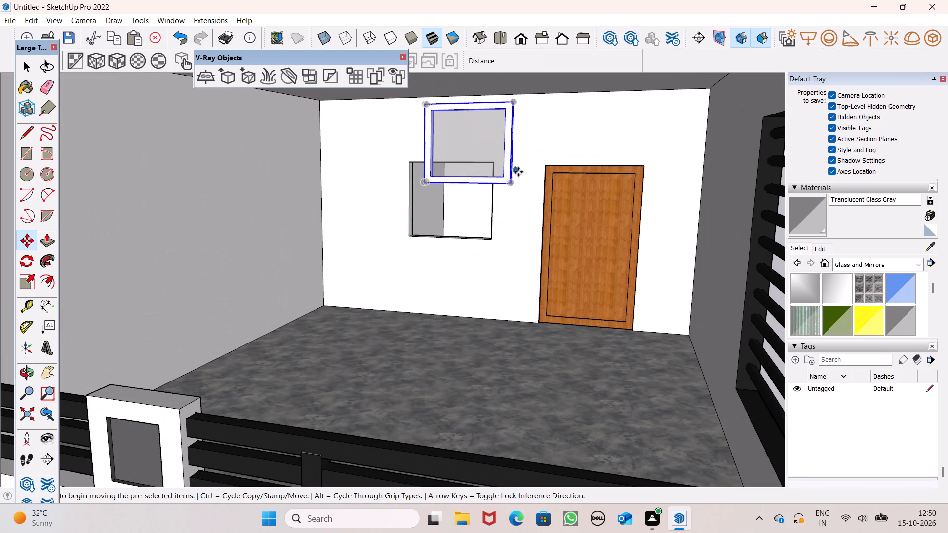
drag(513, 182, 492, 195)
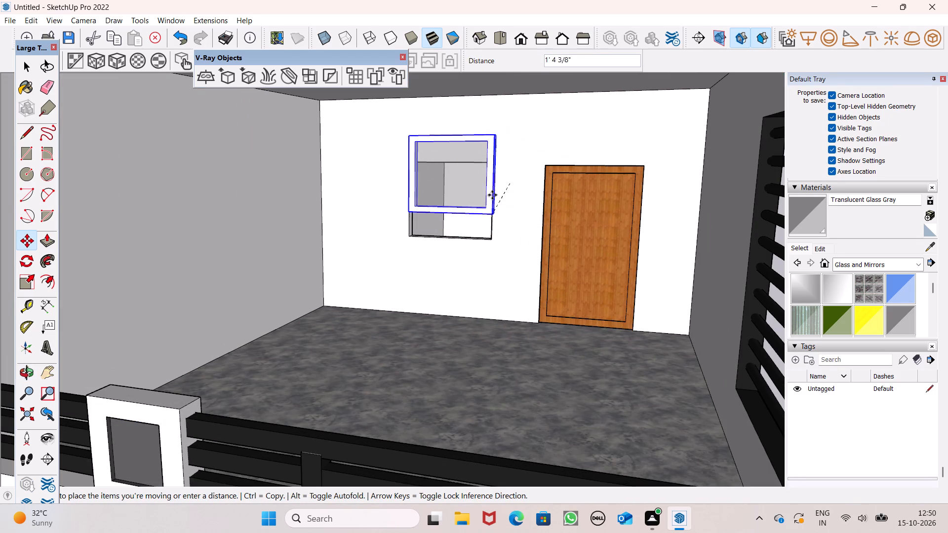
drag(492, 195, 492, 173)
drag(491, 174, 492, 236)
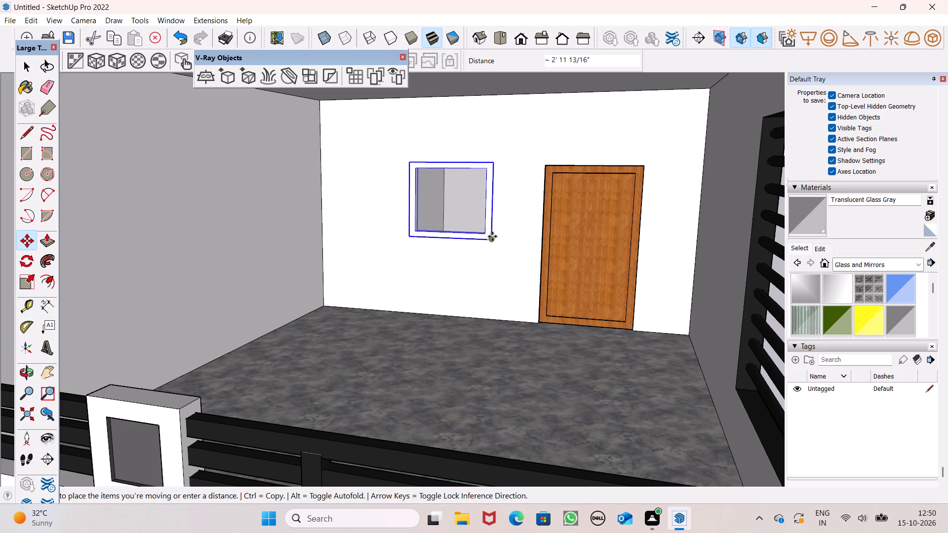
drag(492, 236, 490, 227)
scroll(483, 222, up, 4)
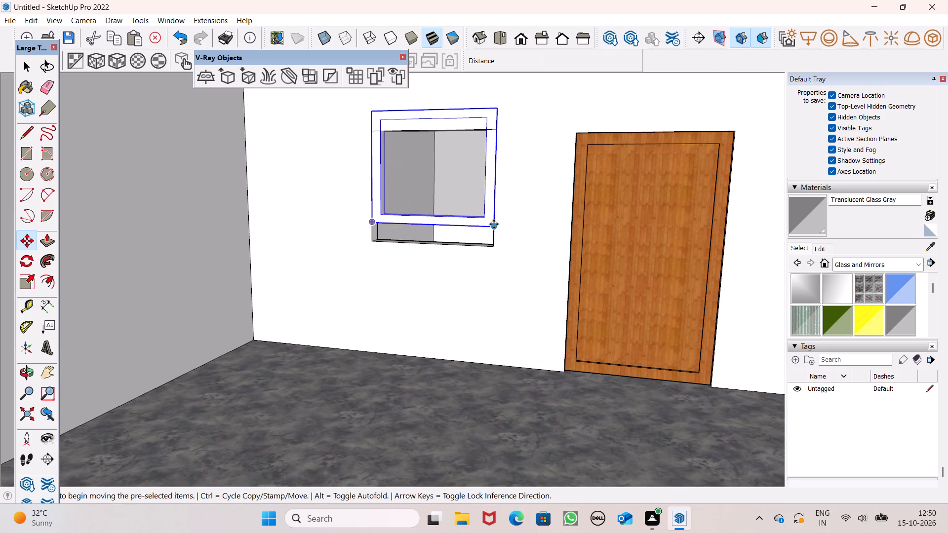
drag(494, 227, 492, 242)
scroll(384, 231, down, 12)
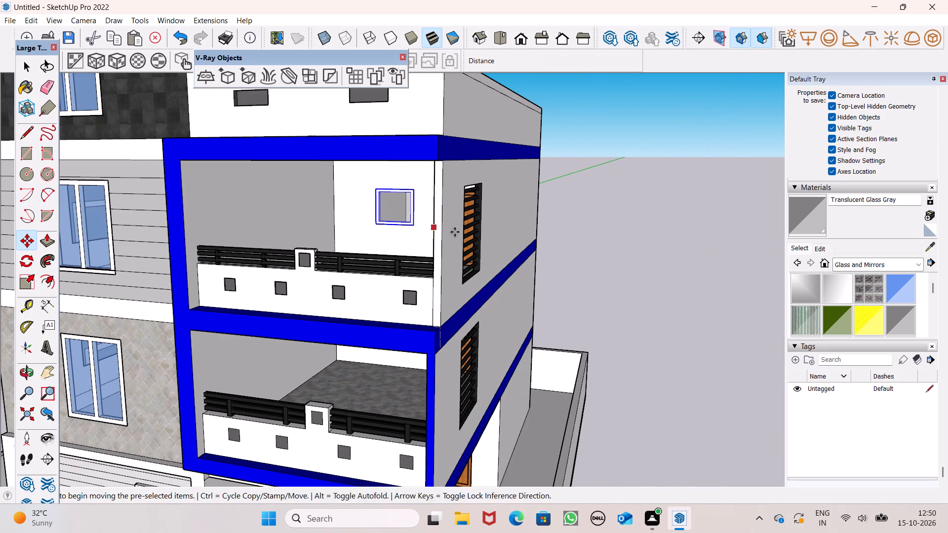
key(space)
click(601, 250)
Examine the fitted balcony windows, the side facade and the open top of the uppermost room.
scroll(538, 216, down, 2)
middle_drag(533, 242, 357, 235)
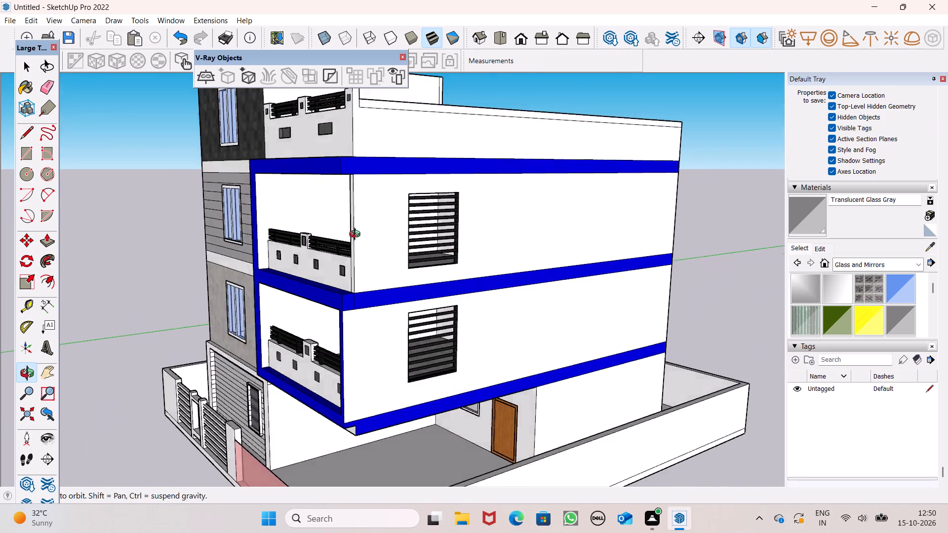
middle_drag(357, 235, 586, 242)
scroll(589, 220, down, 2)
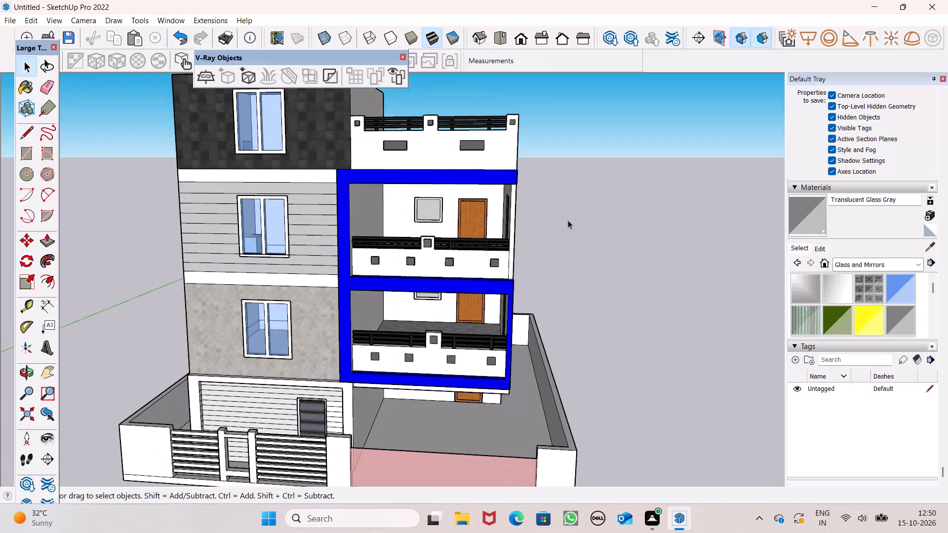
middle_drag(568, 220, 414, 406)
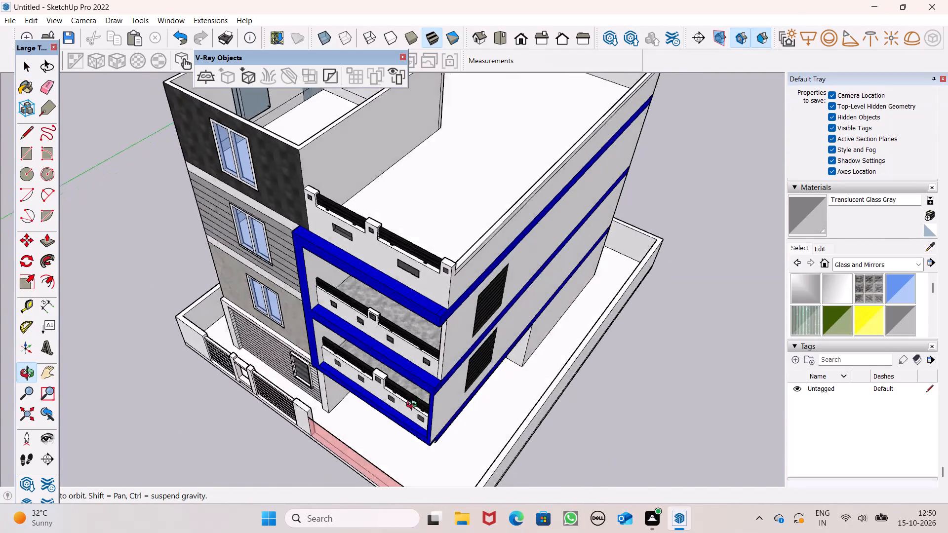
middle_drag(414, 406, 409, 419)
scroll(365, 355, down, 4)
scroll(249, 206, up, 8)
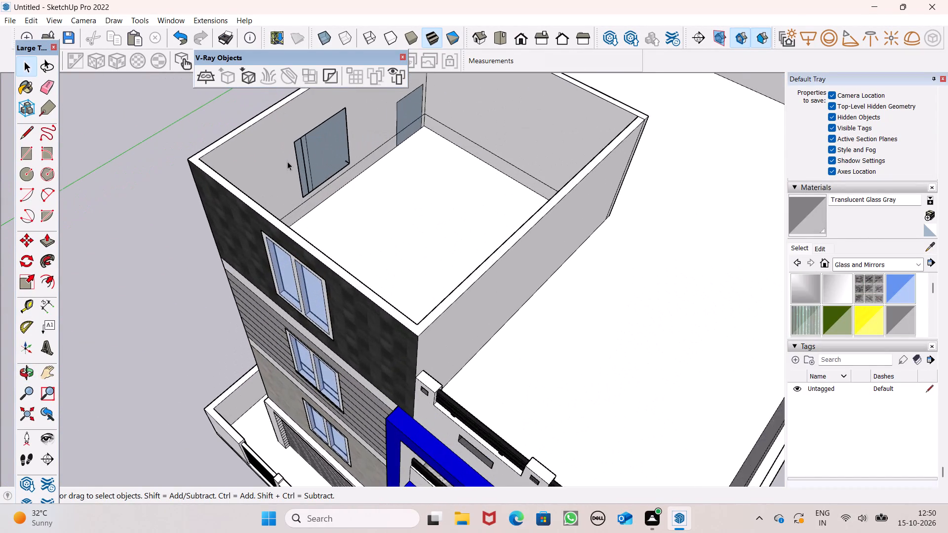
scroll(289, 163, down, 4)
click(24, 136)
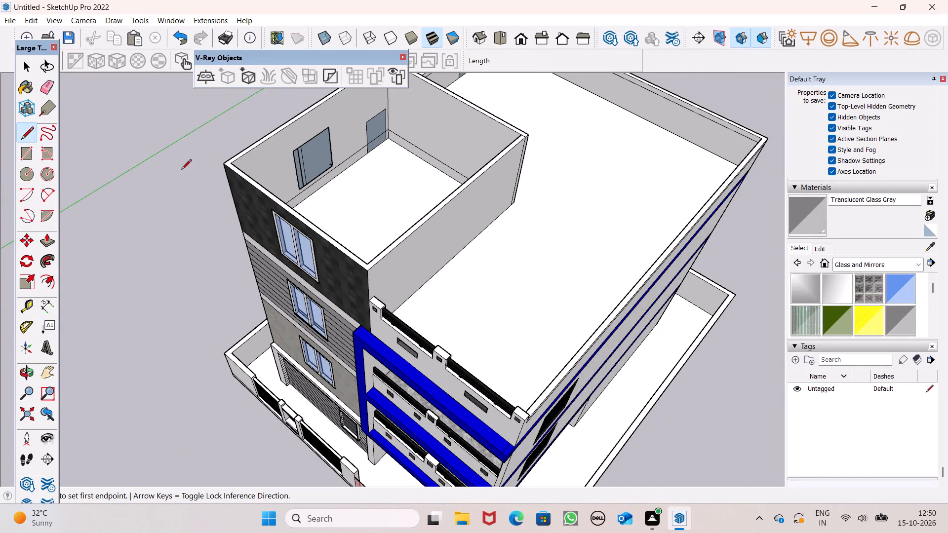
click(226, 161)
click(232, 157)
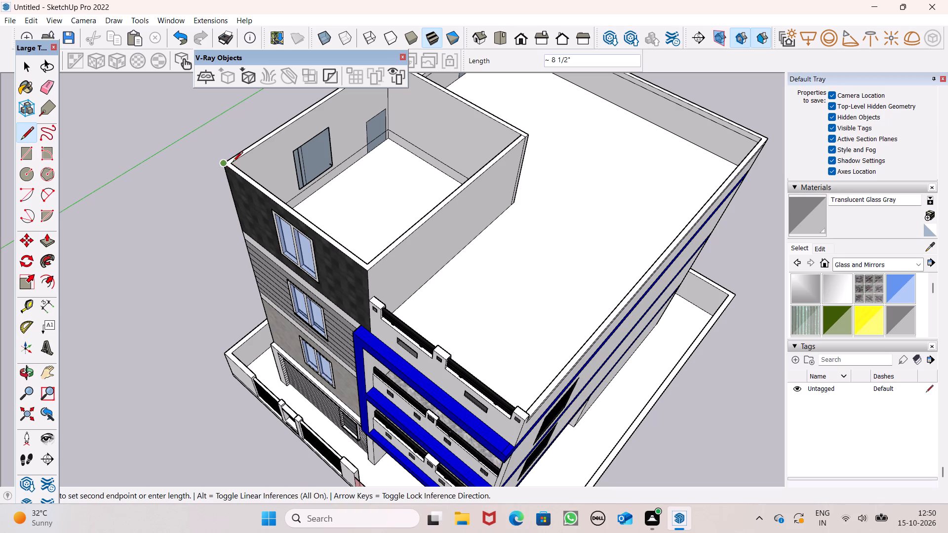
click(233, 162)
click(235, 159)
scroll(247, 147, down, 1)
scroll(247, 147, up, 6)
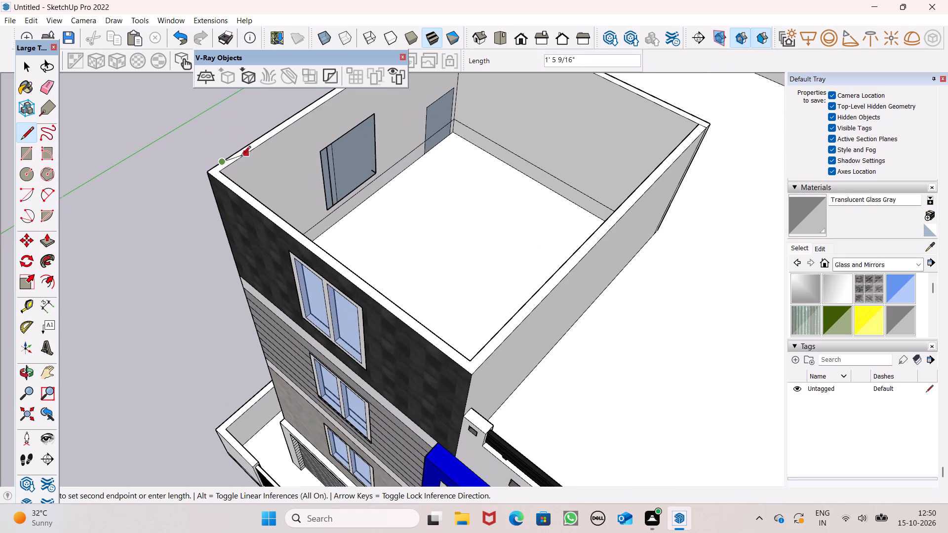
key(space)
Draw a line along the outer wall-top edge from the top room's front corner to close its roof with a face.
click(29, 128)
scroll(190, 138, up, 2)
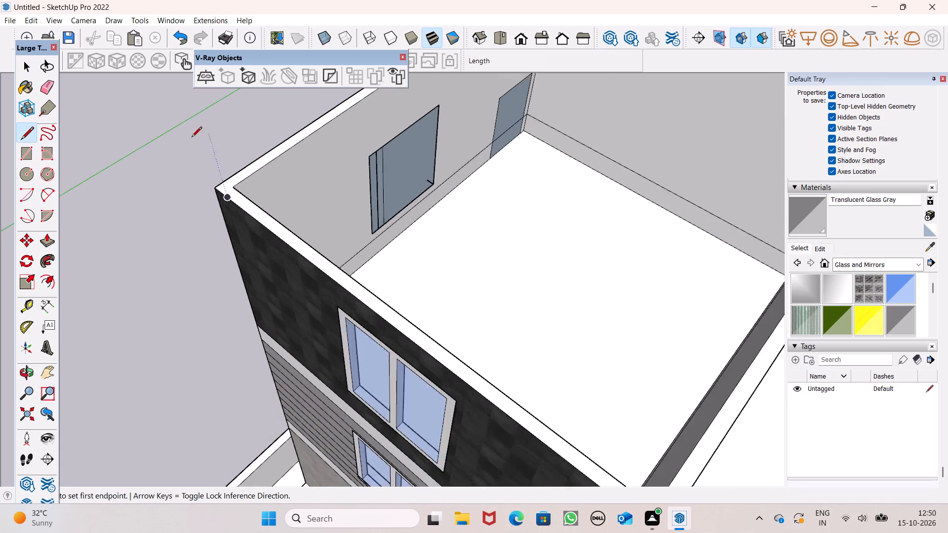
scroll(192, 138, up, 1)
scroll(198, 141, down, 1)
scroll(202, 144, up, 2)
click(286, 191)
click(298, 184)
scroll(261, 174, down, 3)
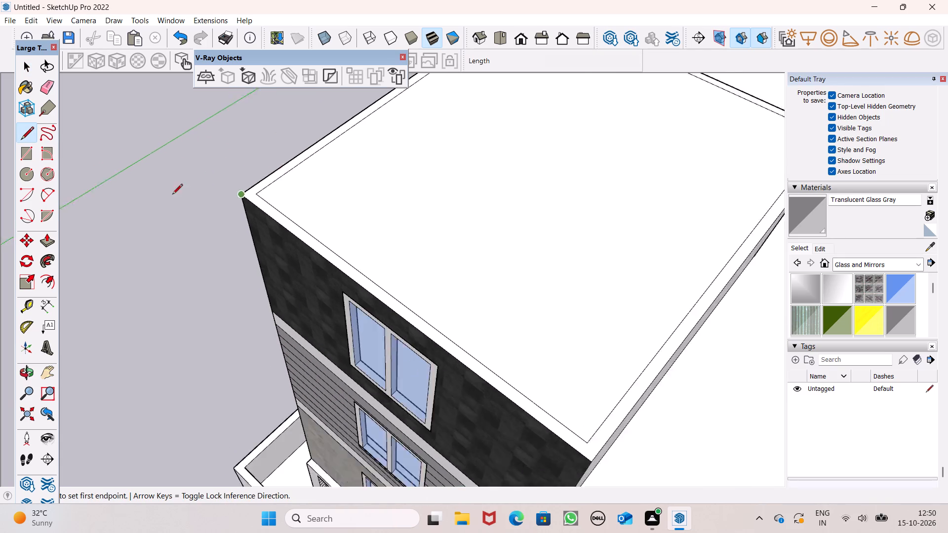
Push/Pull the top room's new roof face by 4".
scroll(172, 195, down, 3)
scroll(230, 308, down, 7)
middle_drag(241, 318, 229, 298)
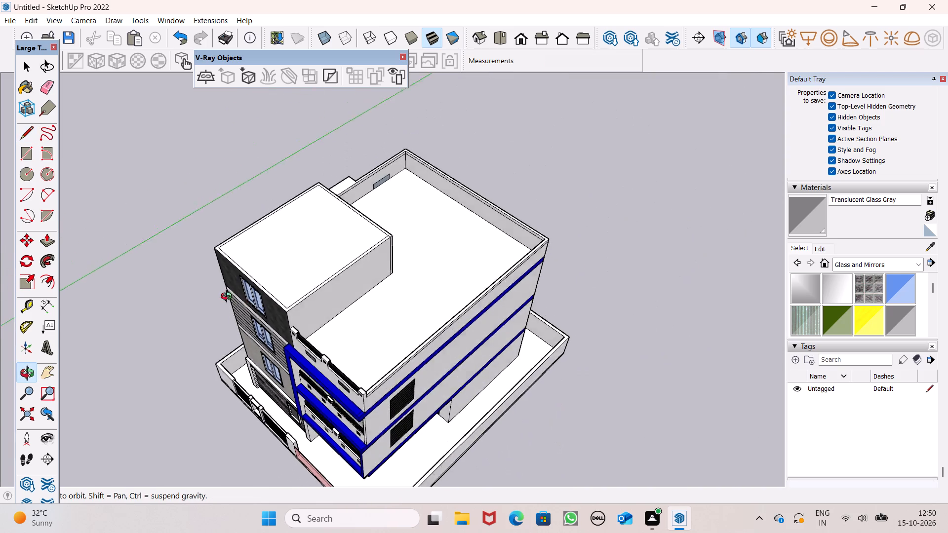
middle_drag(229, 298, 161, 251)
scroll(152, 197, up, 5)
click(46, 239)
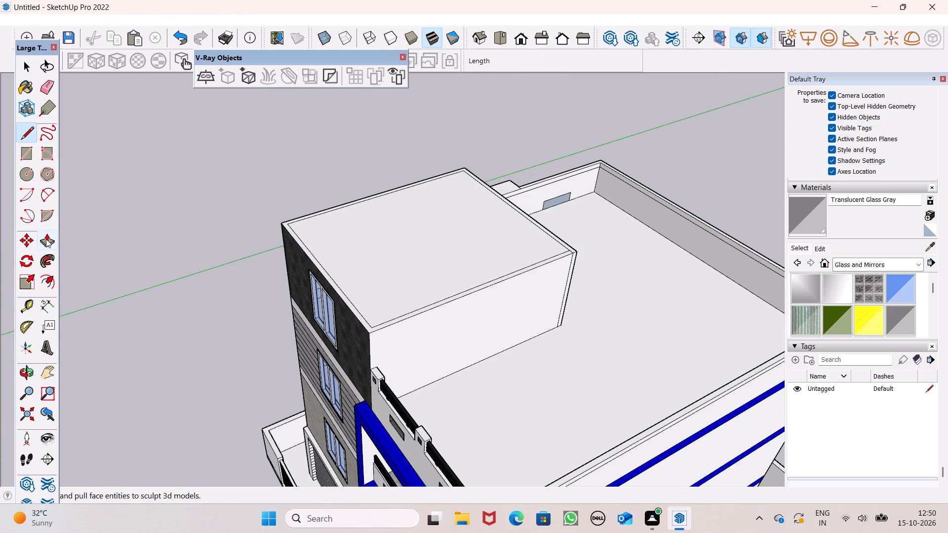
drag(367, 250, 367, 259)
text(4")
key(Return)
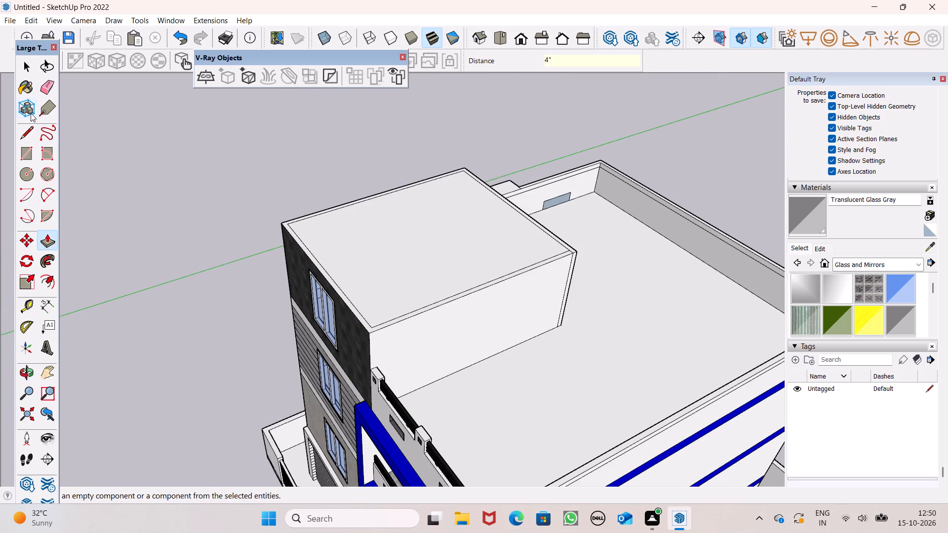
Raise the narrow wall-top rim around the top room's roof by 9" to form a low parapet.
click(41, 91)
scroll(314, 259, up, 5)
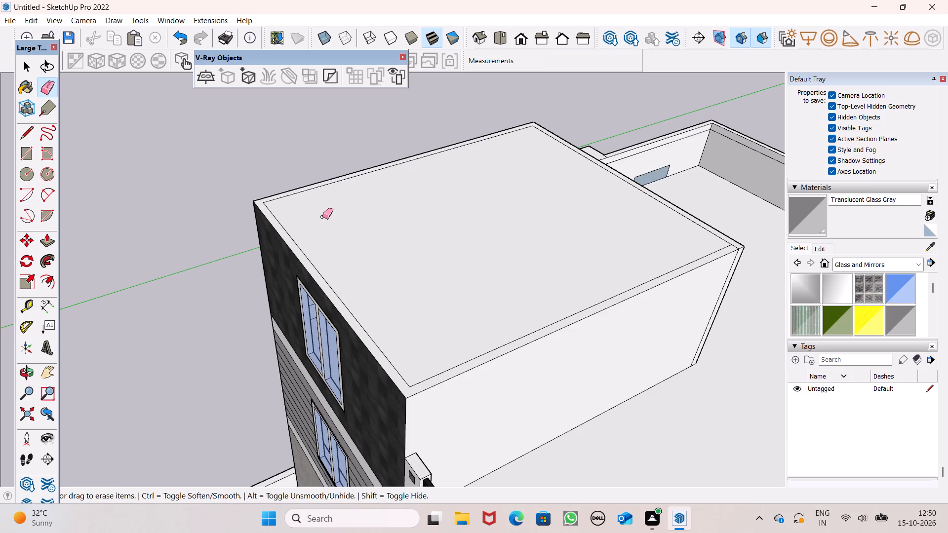
scroll(328, 251, down, 1)
middle_drag(307, 306, 474, 286)
middle_drag(384, 296, 399, 307)
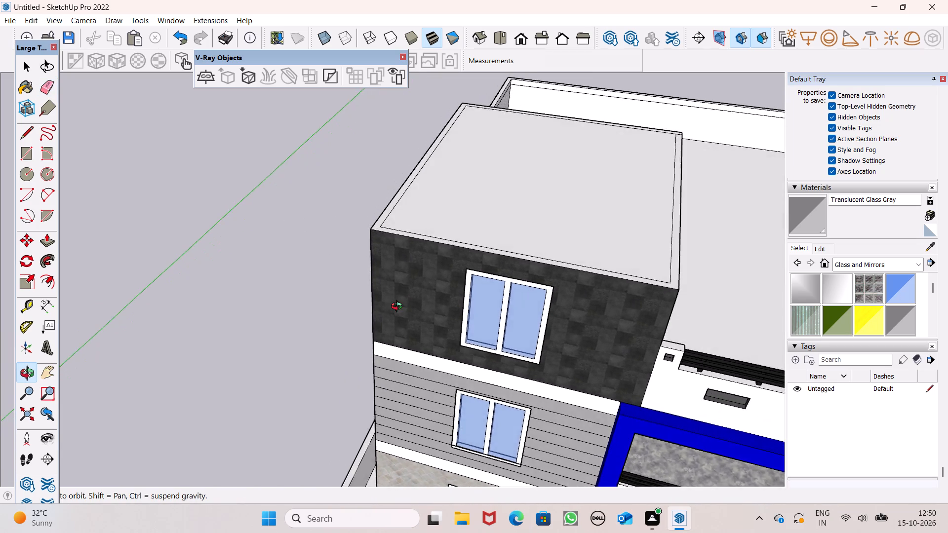
middle_drag(399, 307, 367, 345)
scroll(385, 288, up, 4)
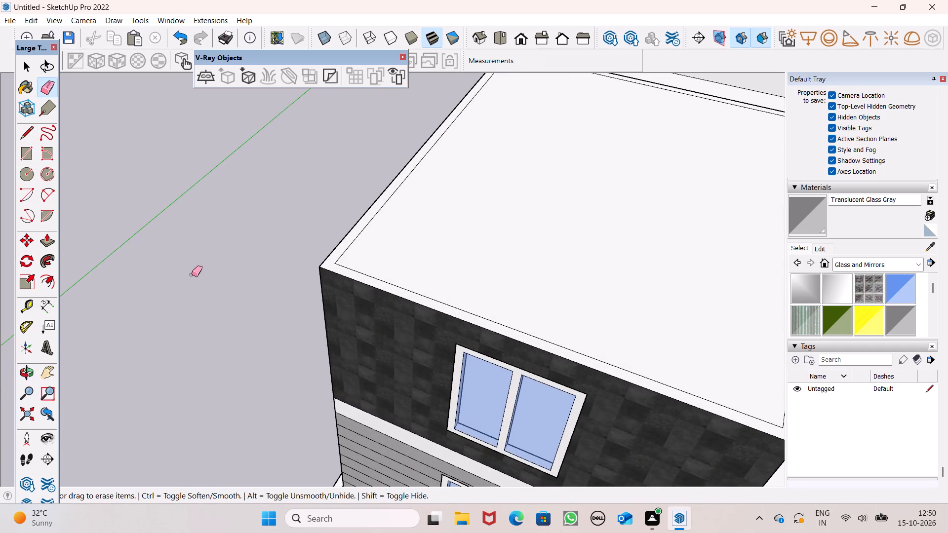
click(39, 243)
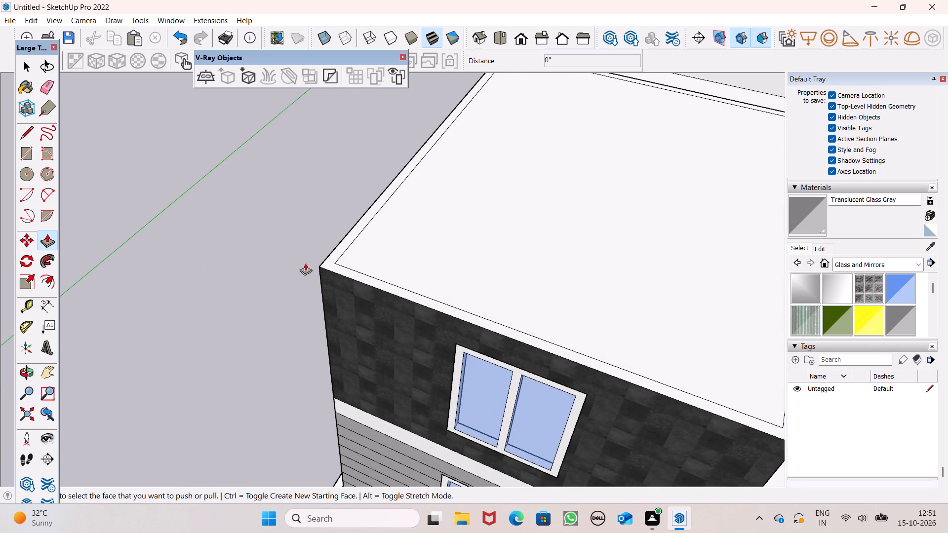
drag(342, 269, 339, 257)
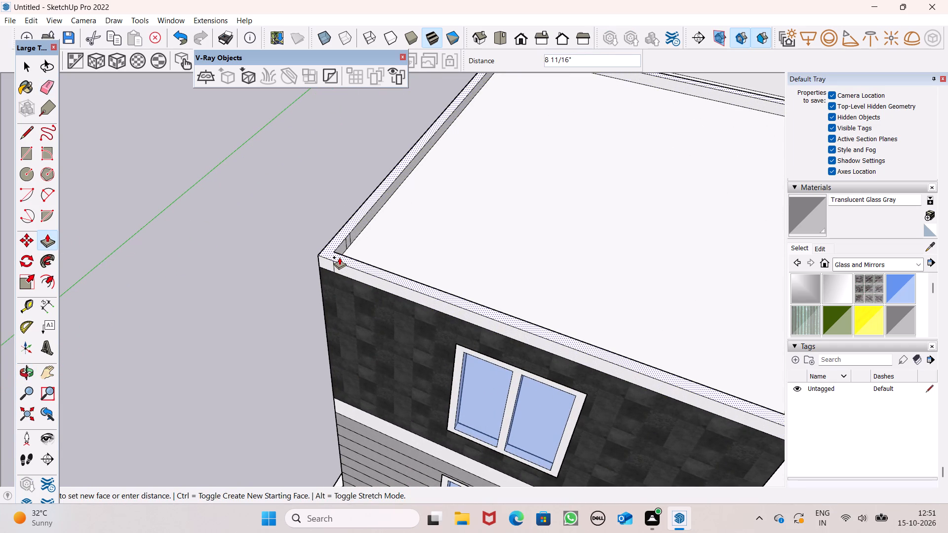
drag(339, 257, 339, 256)
text(9")
key(Return)
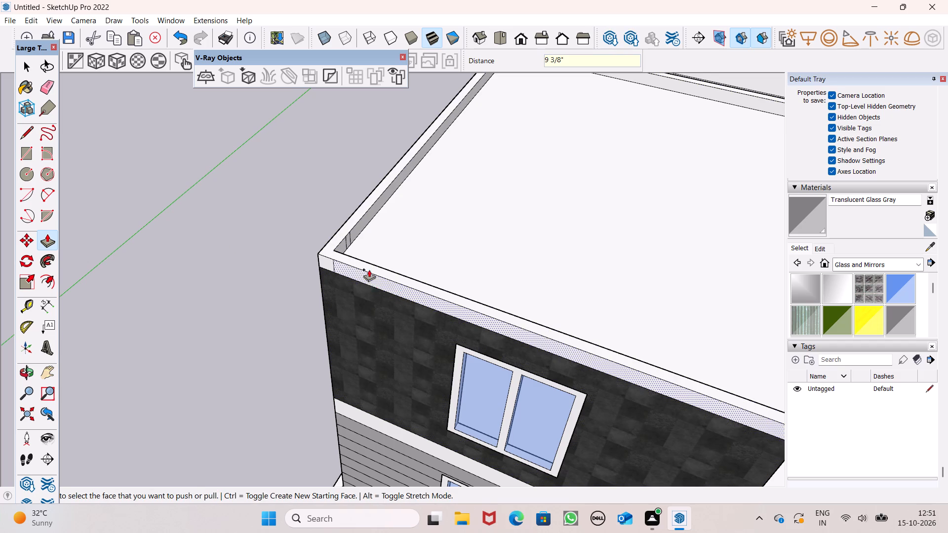
Erase the short vertical edge dividing the front parapet band near its outer corner.
click(43, 81)
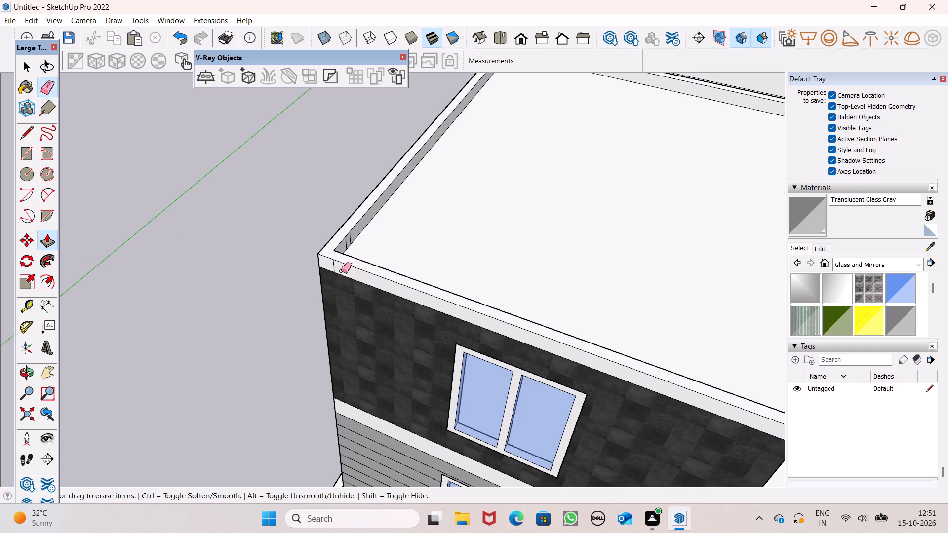
drag(340, 267, 331, 266)
scroll(368, 190, down, 4)
key(space)
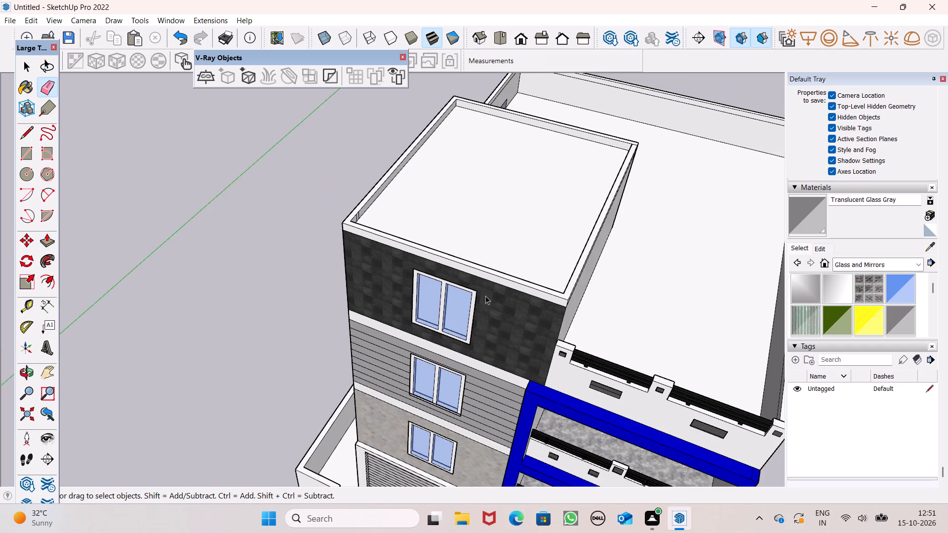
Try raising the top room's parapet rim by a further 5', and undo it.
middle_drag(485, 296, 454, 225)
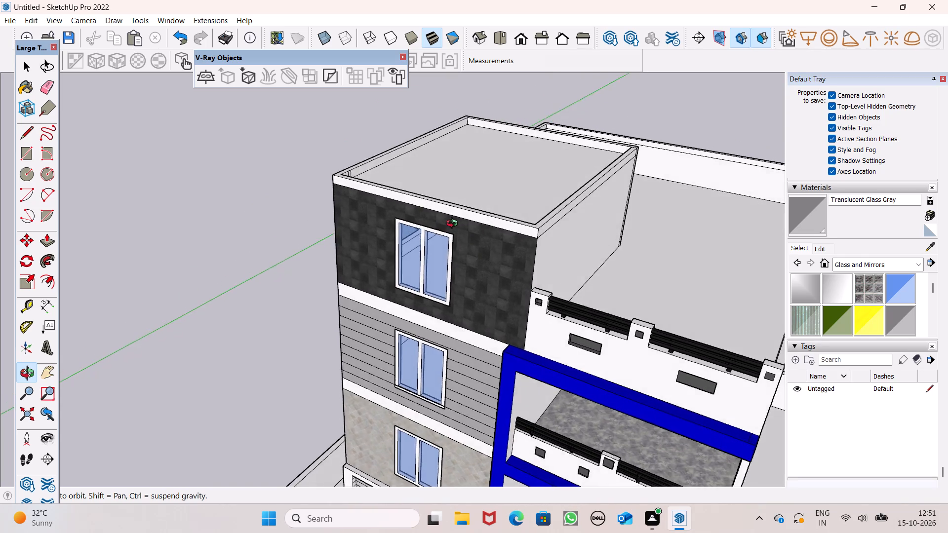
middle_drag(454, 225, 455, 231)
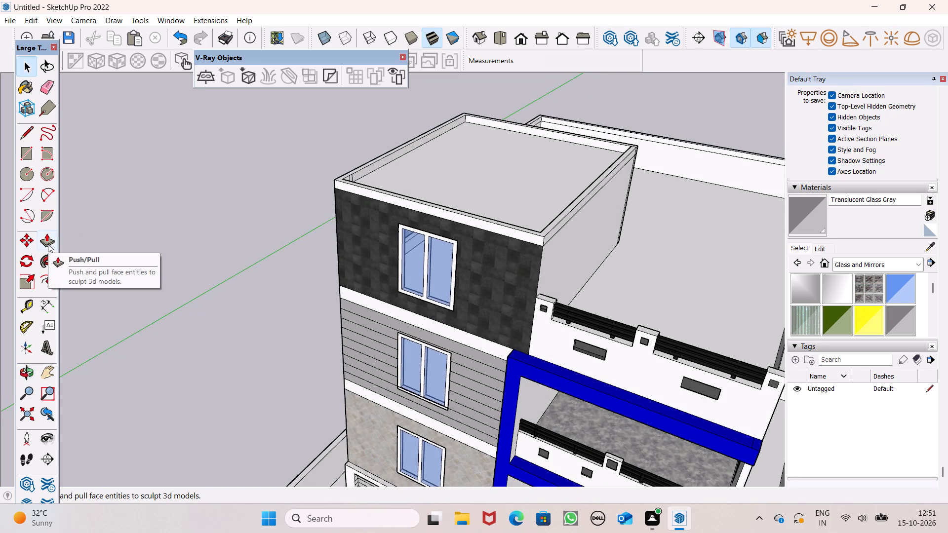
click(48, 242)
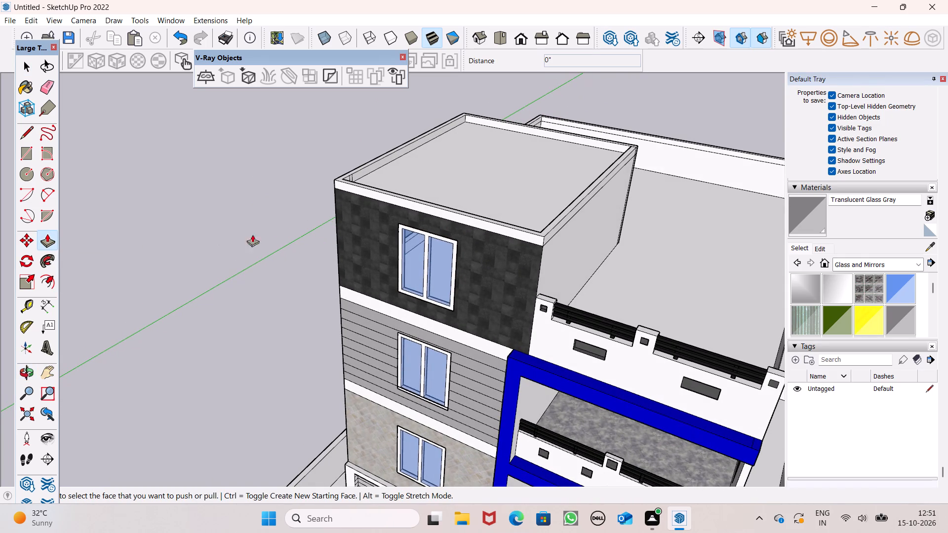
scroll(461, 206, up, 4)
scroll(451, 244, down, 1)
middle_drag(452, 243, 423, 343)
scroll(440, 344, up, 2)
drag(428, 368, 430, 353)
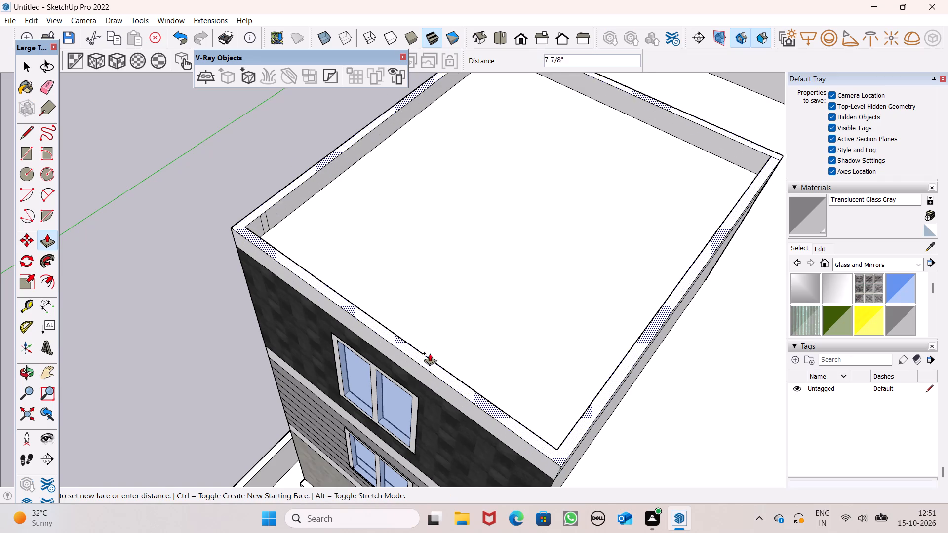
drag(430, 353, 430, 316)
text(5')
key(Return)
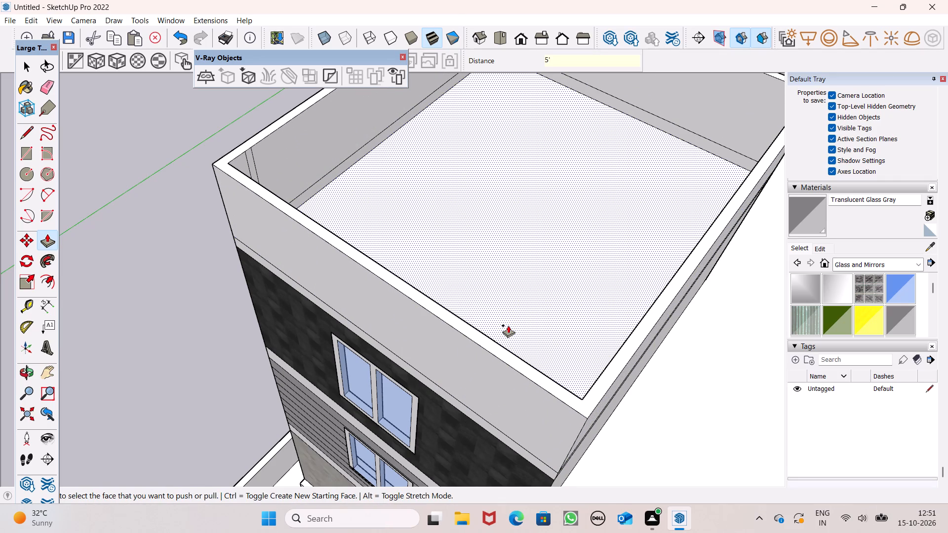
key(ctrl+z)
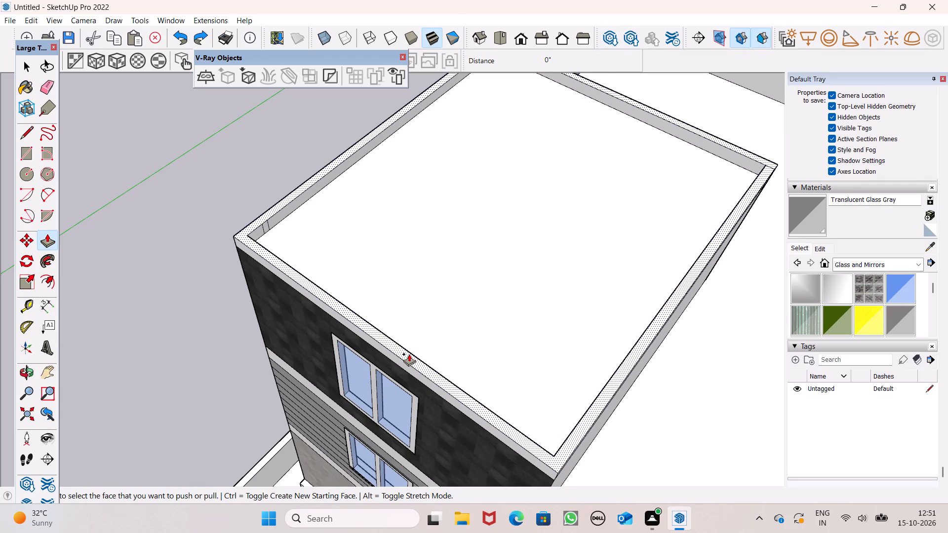
Raise the parapet rim around the top room's roof by 3'.
drag(409, 354, 413, 320)
text(3')
key(Return)
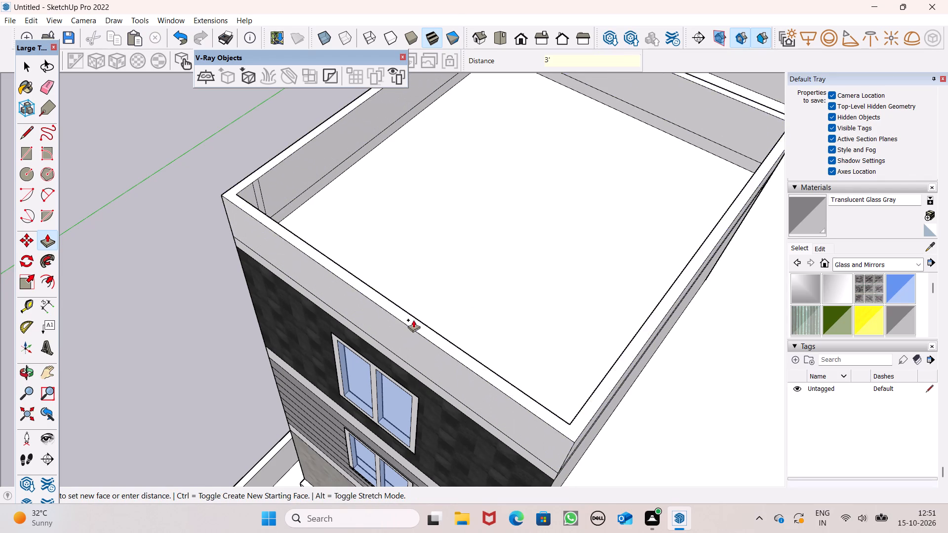
drag(413, 320, 413, 321)
Pull the front wall's band below the parapet outward about 4' 5" to form a roof overhang.
scroll(412, 307, down, 3)
middle_drag(422, 332, 519, 220)
scroll(506, 216, up, 3)
scroll(505, 216, down, 1)
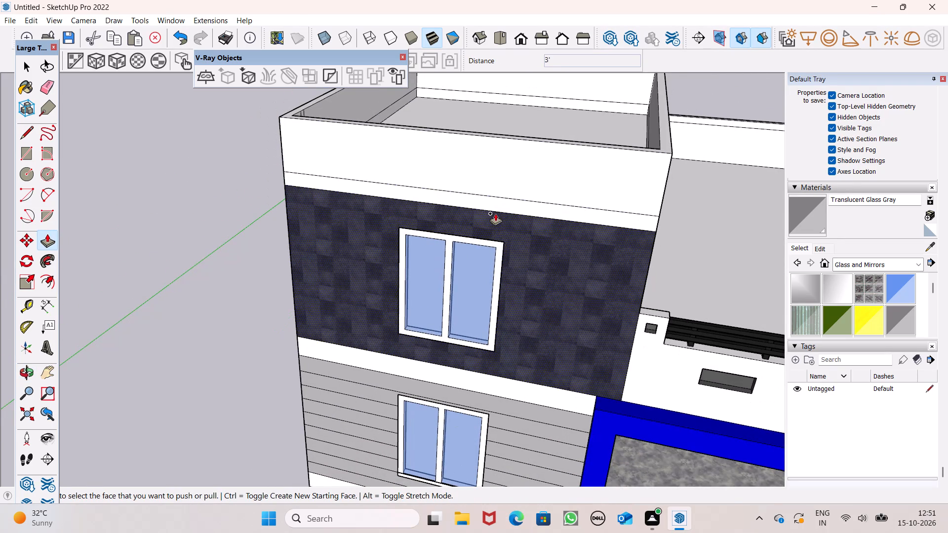
drag(443, 202, 429, 237)
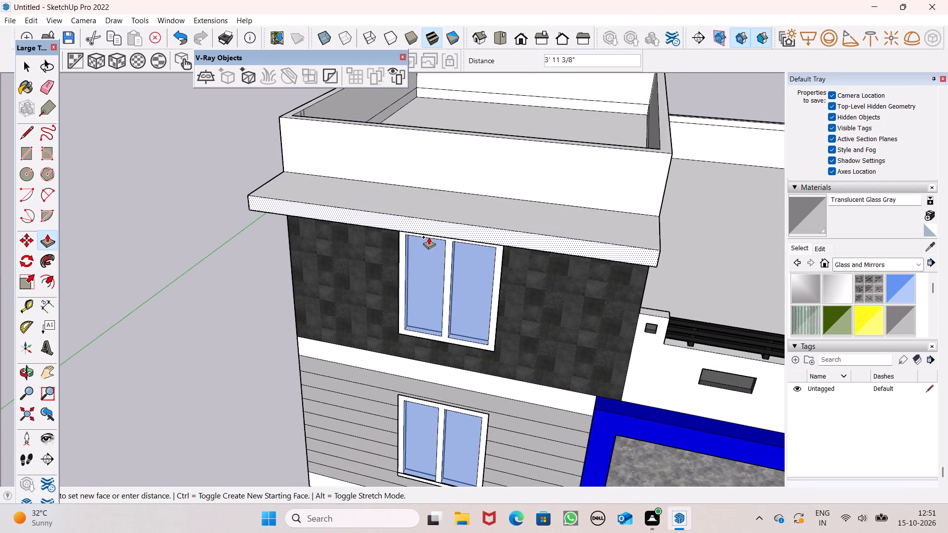
drag(429, 237, 427, 241)
Erase the short vertical edge dividing the band on the louvred side wall near the front corner.
middle_drag(452, 263, 617, 213)
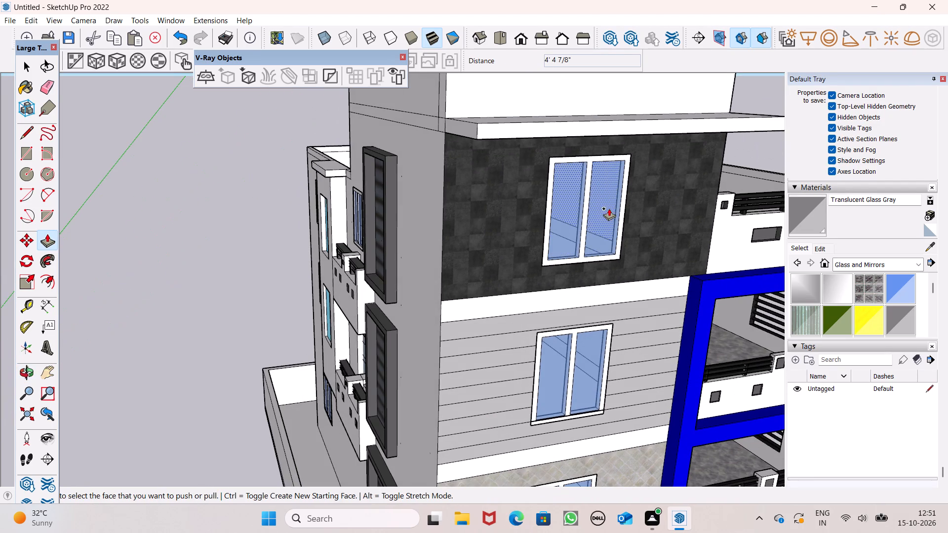
scroll(597, 203, up, 1)
middle_drag(599, 205, 720, 249)
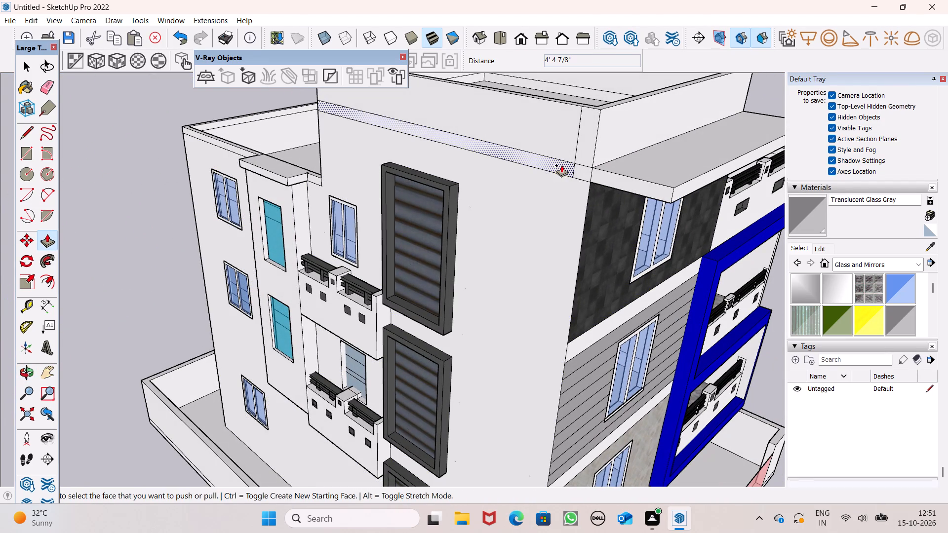
click(58, 93)
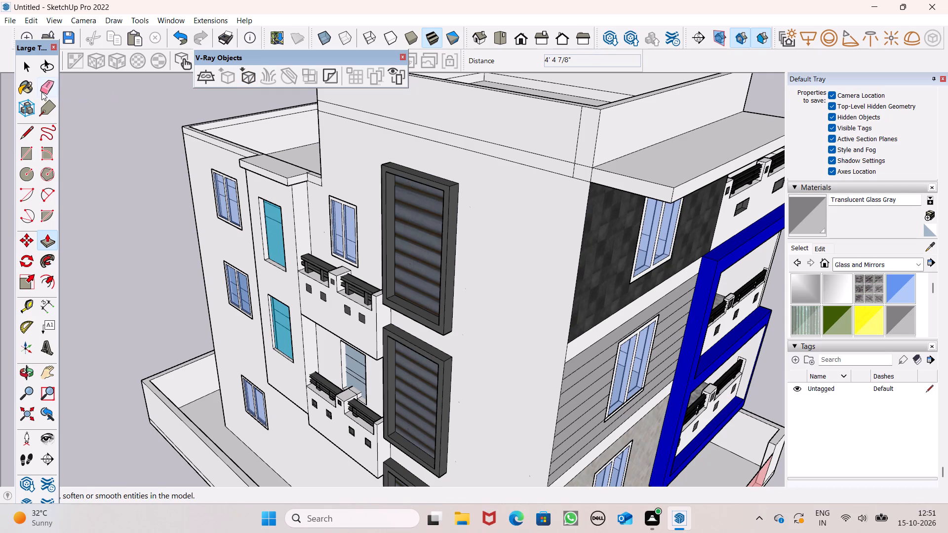
click(41, 92)
scroll(495, 148, up, 3)
drag(593, 179, 587, 178)
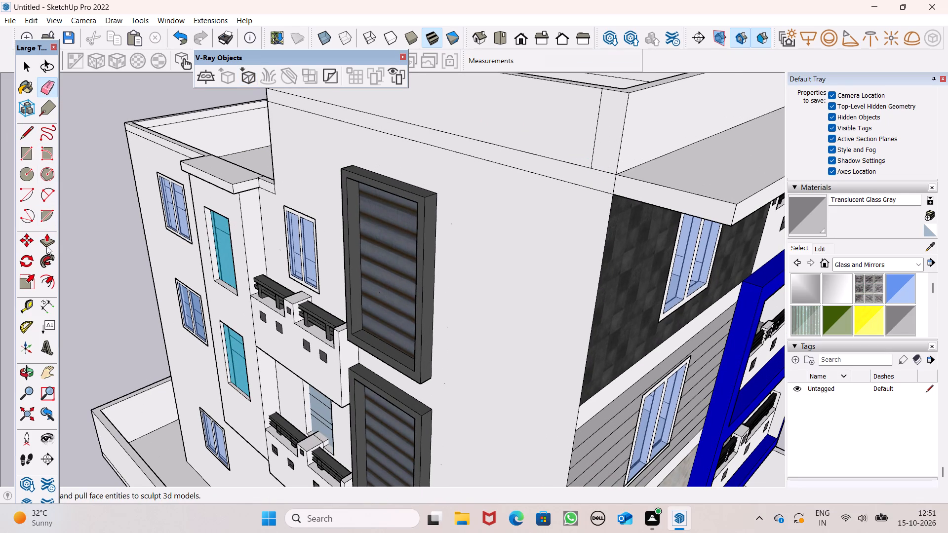
Pull the louvred side wall's band outward about 2' 3", and by about 6" more, to form a side overhang.
drag(49, 242, 55, 236)
drag(591, 174, 575, 197)
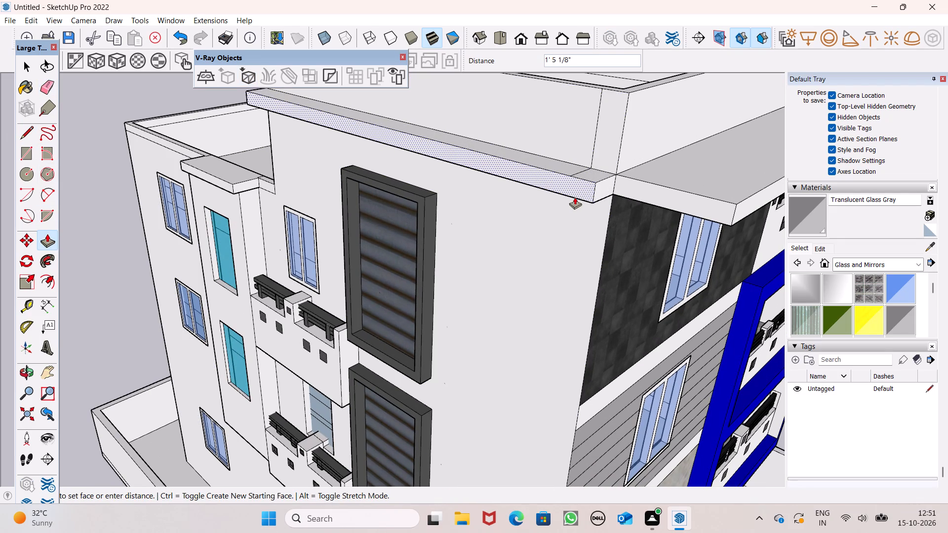
drag(575, 197, 564, 202)
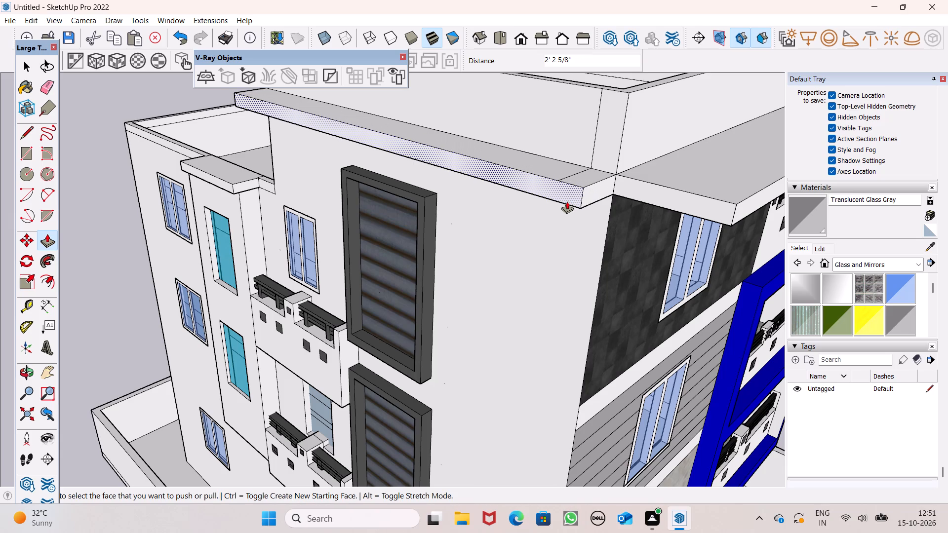
drag(562, 190, 555, 197)
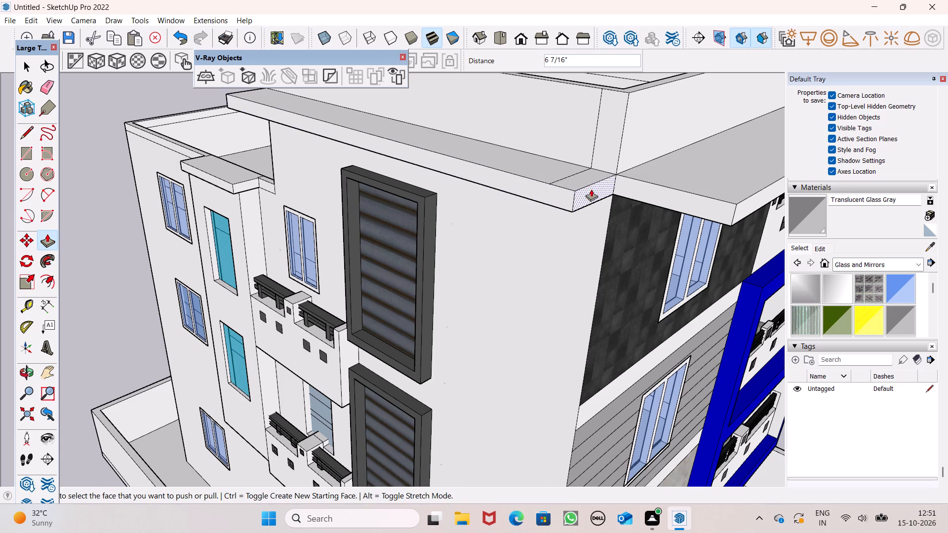
Extend the side overhang's front end about 4' 8" past the corner and align it flush with the front overhang's face.
drag(592, 189, 733, 193)
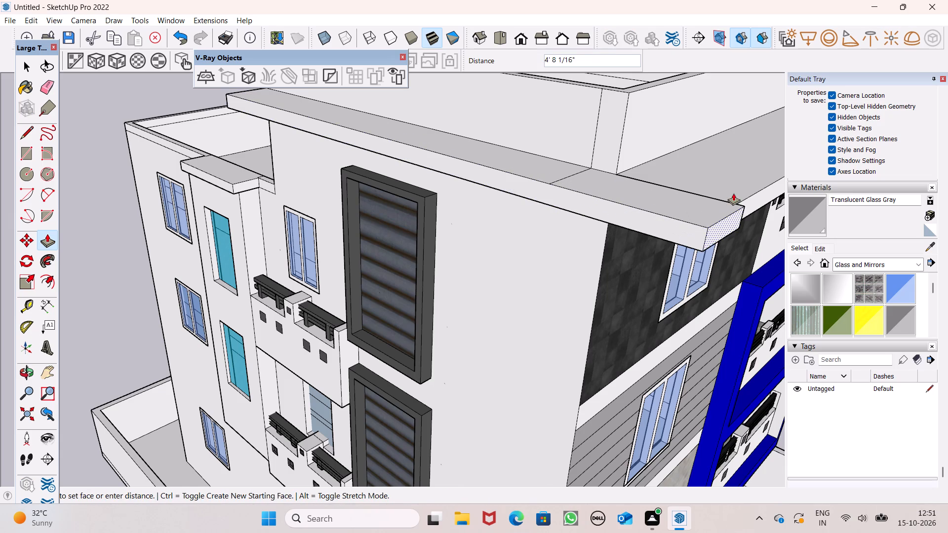
drag(733, 193, 734, 190)
middle_drag(727, 225, 661, 215)
scroll(661, 215, up, 1)
drag(658, 223, 689, 206)
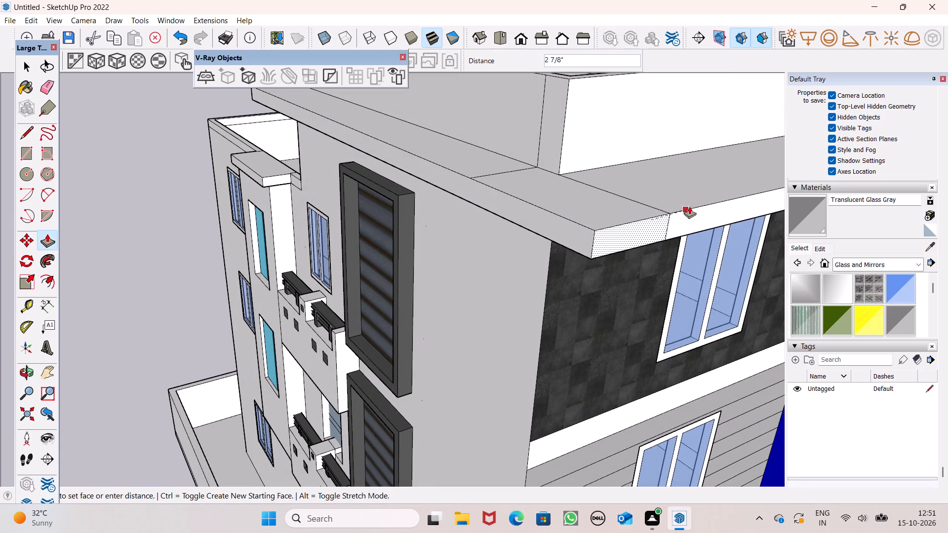
drag(689, 206, 697, 204)
Erase the seams across the overhang's top and front face at this corner, and the extra vertical edge on the parapet above.
drag(47, 93, 70, 93)
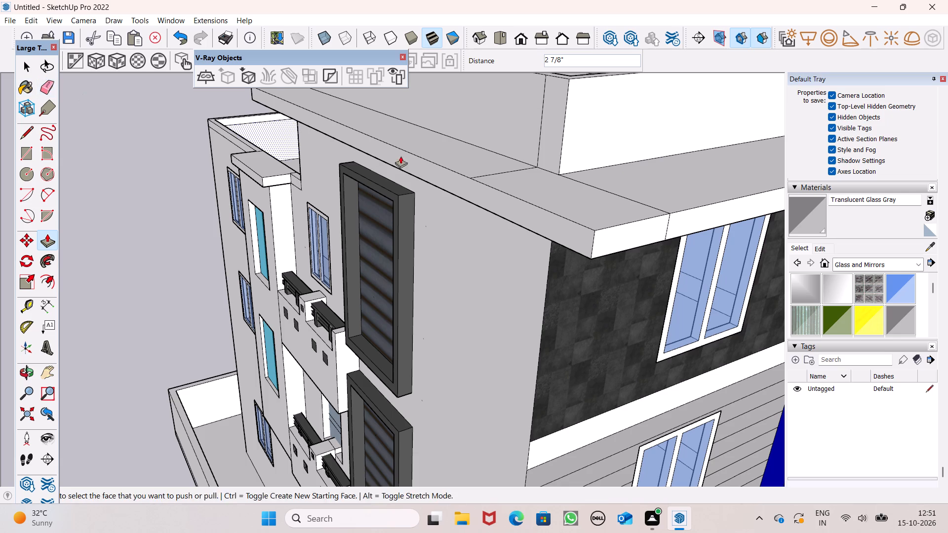
middle_drag(416, 162, 492, 192)
drag(580, 194, 603, 204)
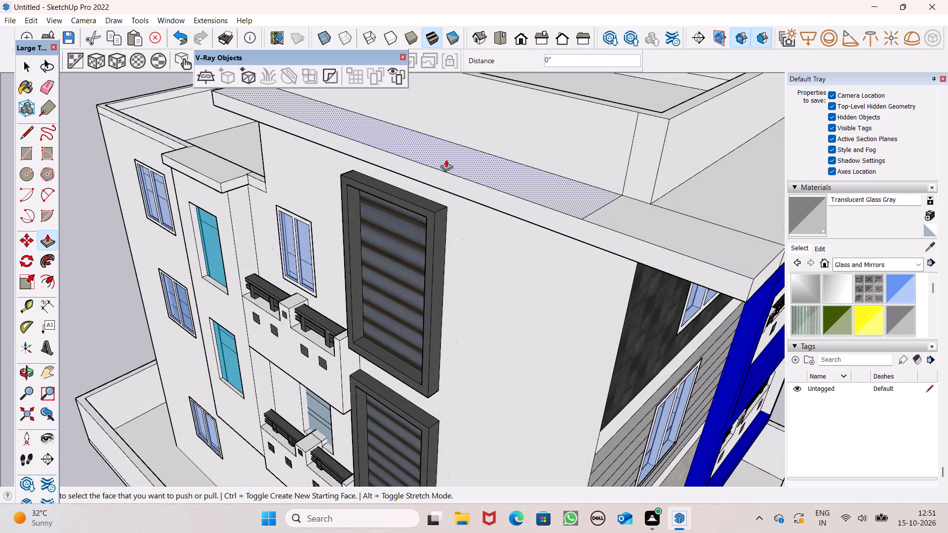
key(space)
click(39, 87)
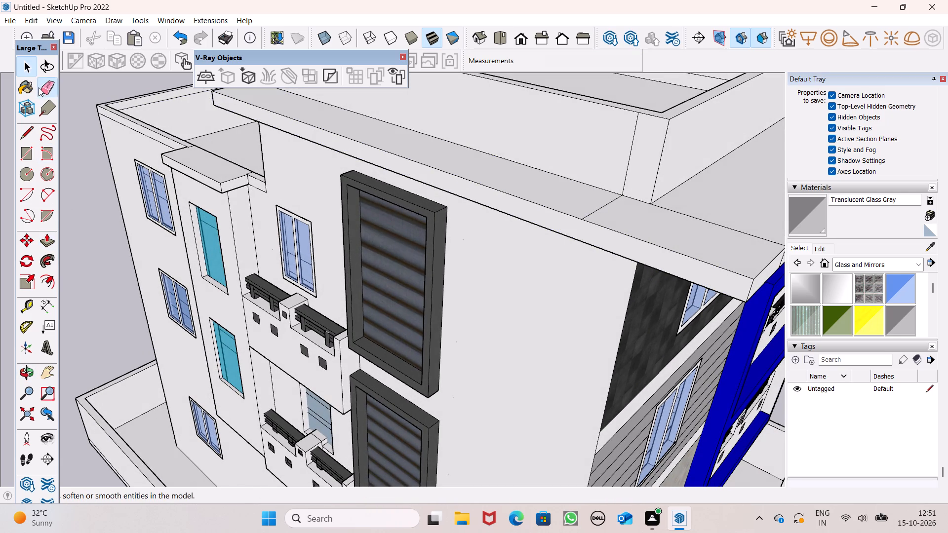
drag(637, 176, 628, 176)
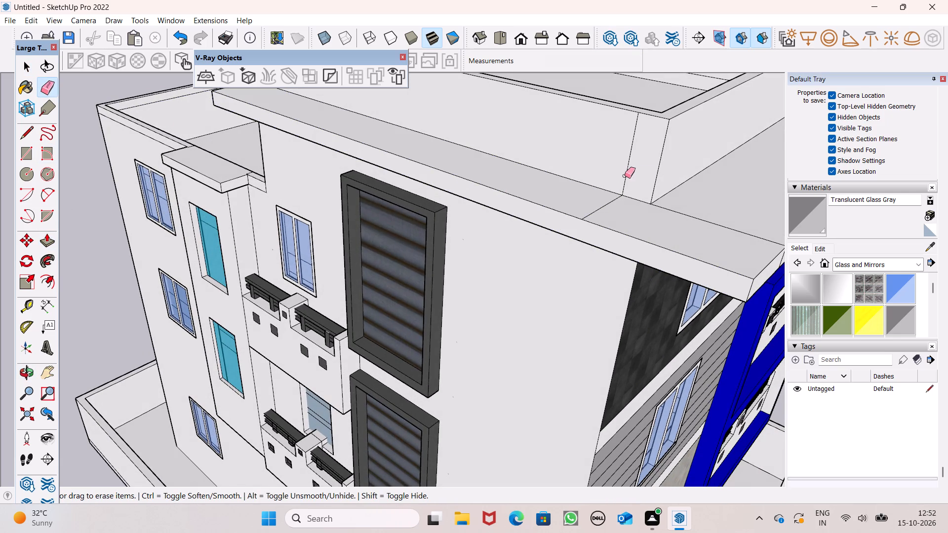
click(624, 176)
drag(609, 203, 611, 207)
click(624, 173)
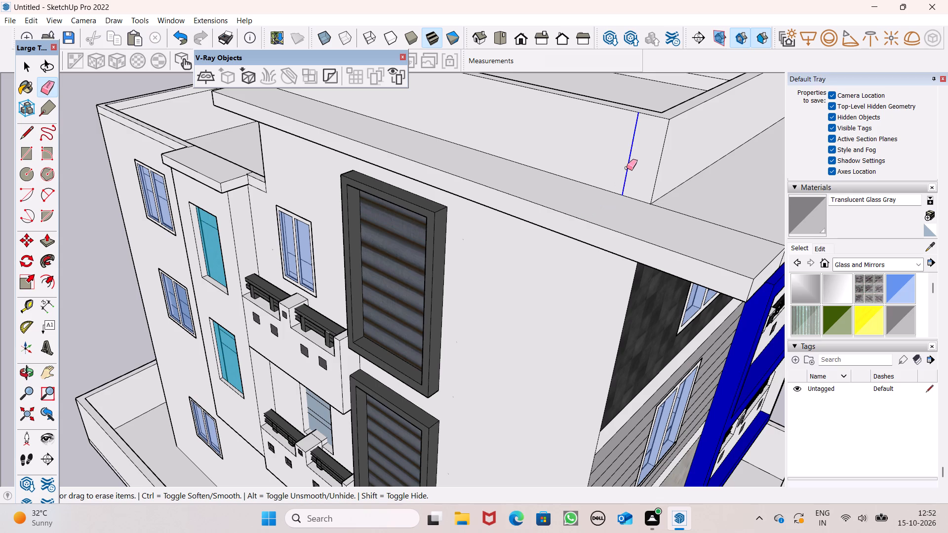
drag(746, 225, 740, 228)
drag(727, 215, 727, 223)
drag(727, 223, 718, 227)
scroll(670, 181, down, 5)
middle_drag(727, 234, 554, 189)
scroll(475, 195, up, 6)
drag(462, 183, 493, 183)
scroll(444, 173, down, 4)
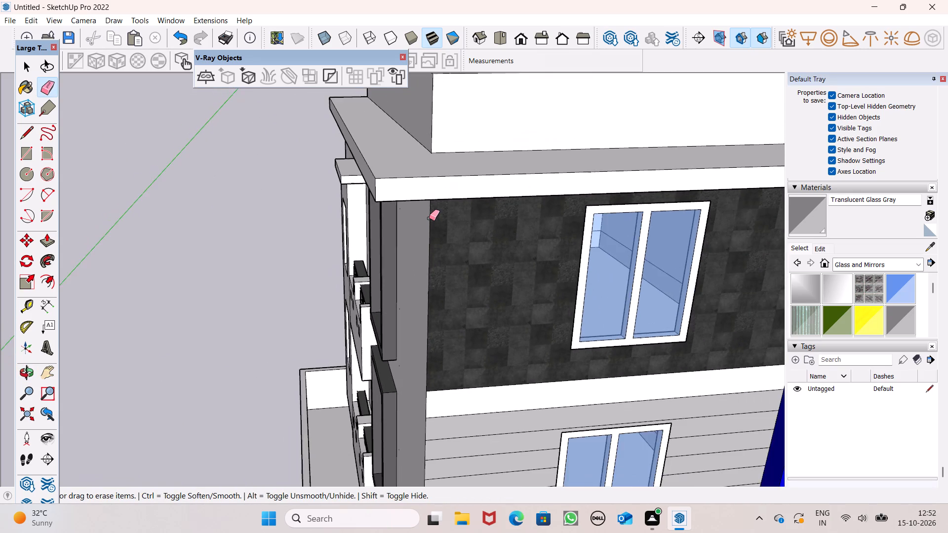
Erase the short vertical edges dividing the terrace-side wall's band, at the front overhang's end and near the rear corner.
scroll(429, 218, down, 8)
middle_drag(498, 210, 152, 215)
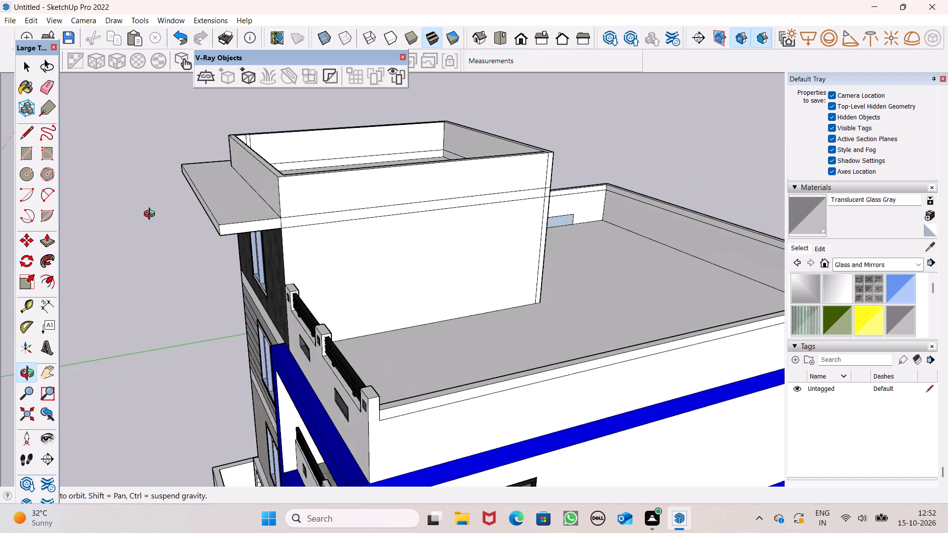
middle_drag(152, 215, 150, 211)
scroll(262, 190, up, 5)
click(290, 233)
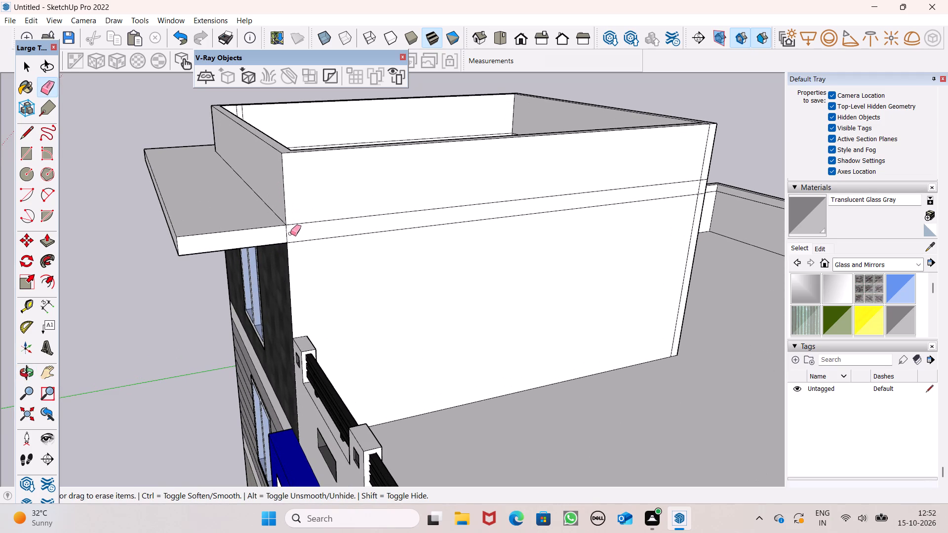
scroll(723, 190, up, 5)
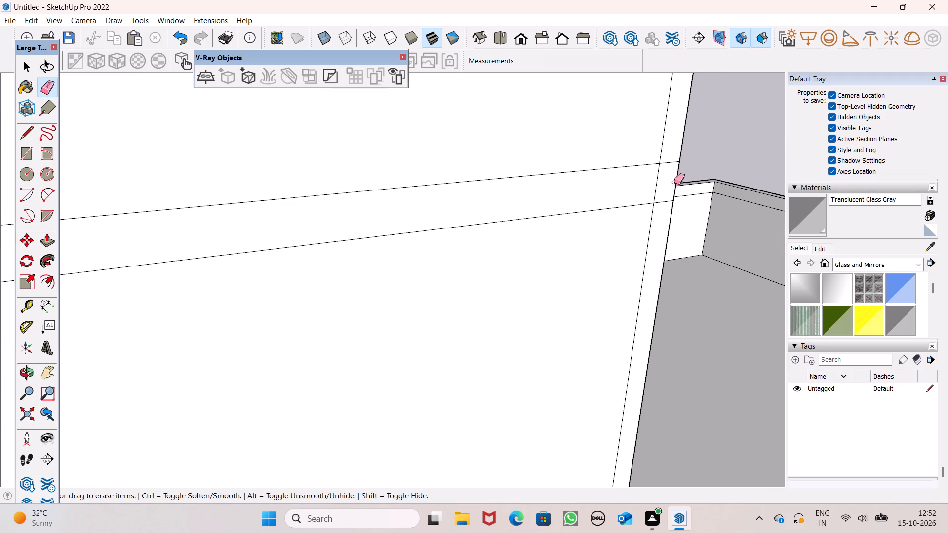
click(653, 188)
click(656, 188)
scroll(640, 152, down, 5)
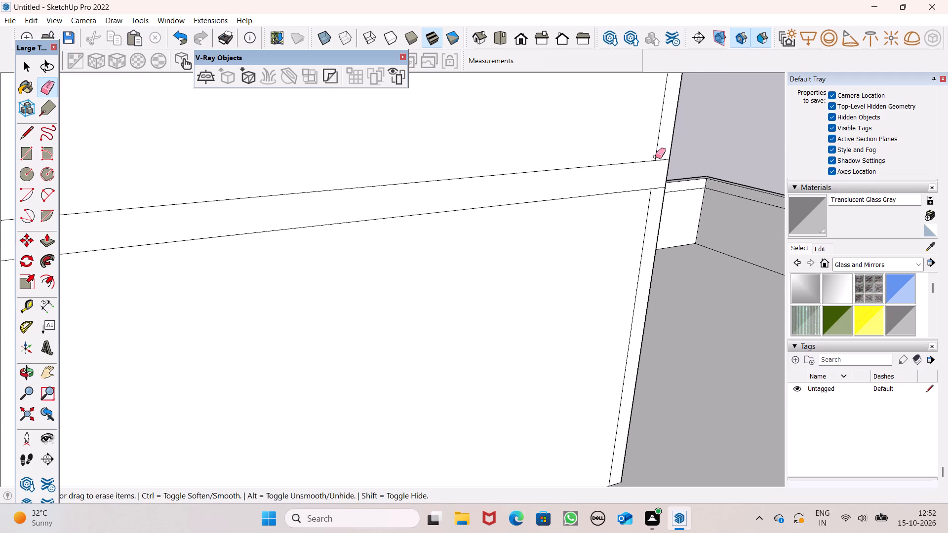
scroll(690, 154, down, 6)
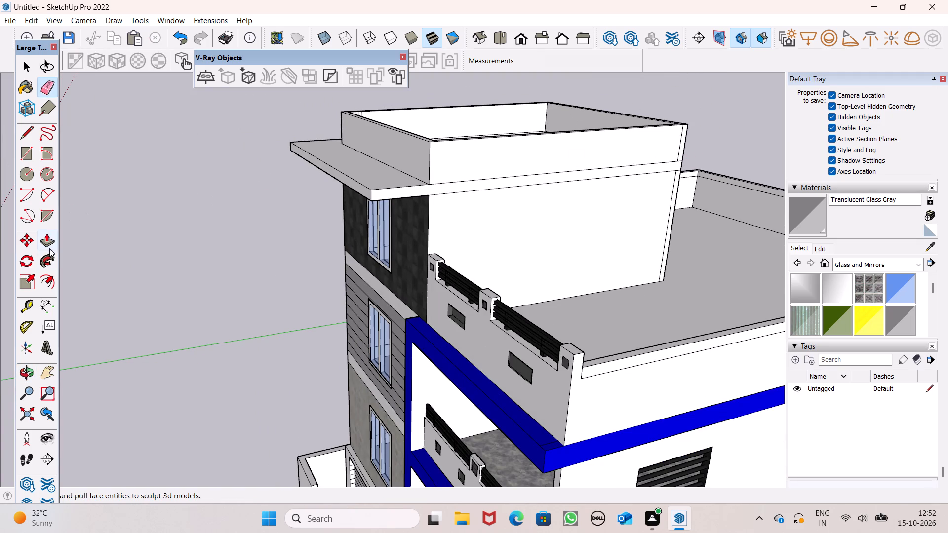
Pull the terrace-side wall's band outward about 2' 1" to continue the overhang along that side.
click(49, 248)
scroll(451, 212, up, 1)
scroll(451, 212, down, 1)
scroll(451, 212, up, 3)
drag(423, 184, 436, 196)
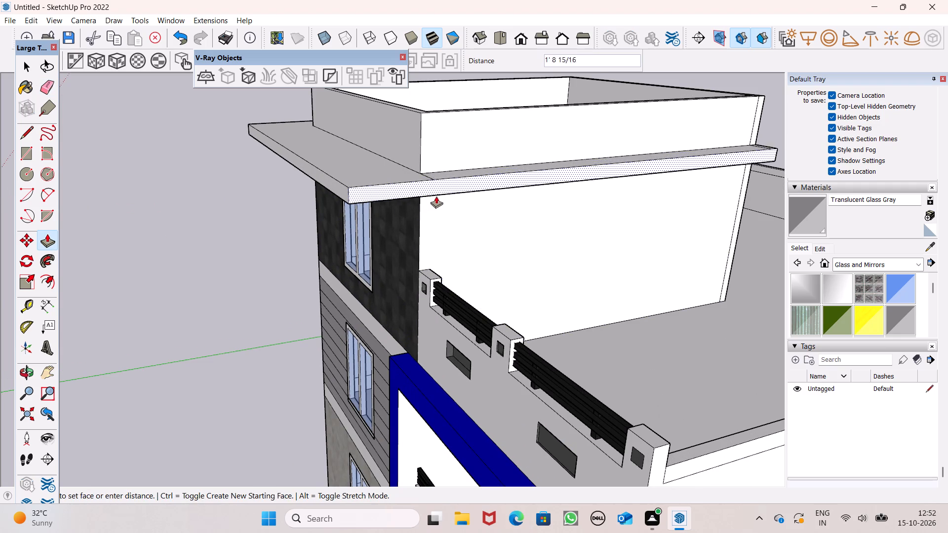
drag(436, 196, 438, 199)
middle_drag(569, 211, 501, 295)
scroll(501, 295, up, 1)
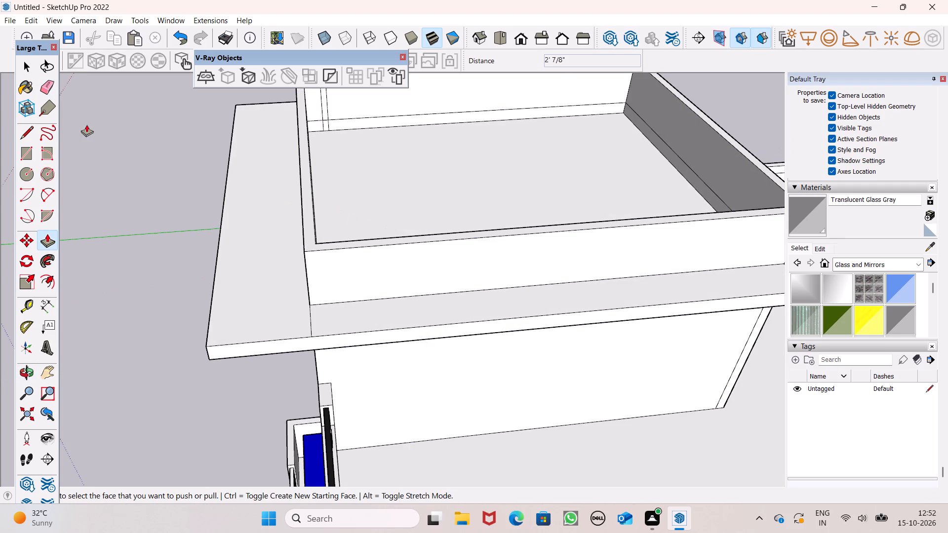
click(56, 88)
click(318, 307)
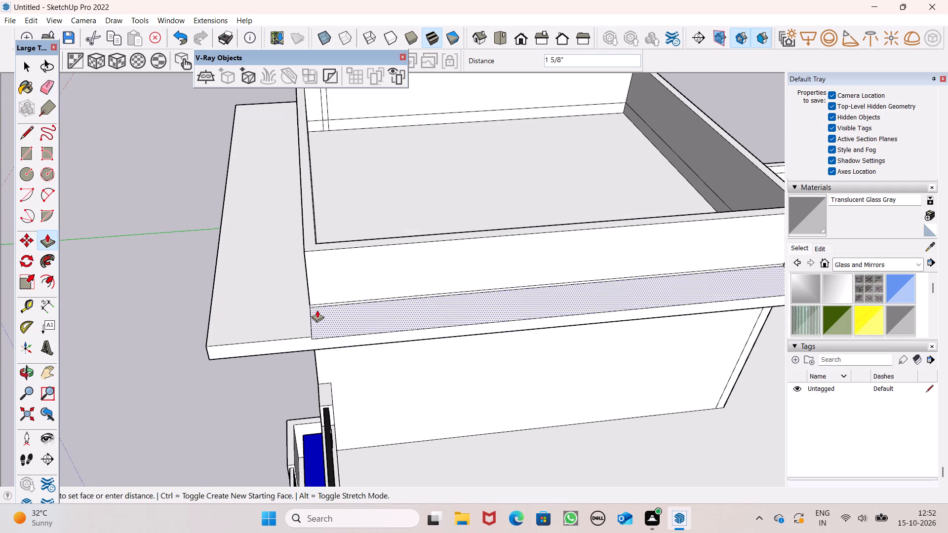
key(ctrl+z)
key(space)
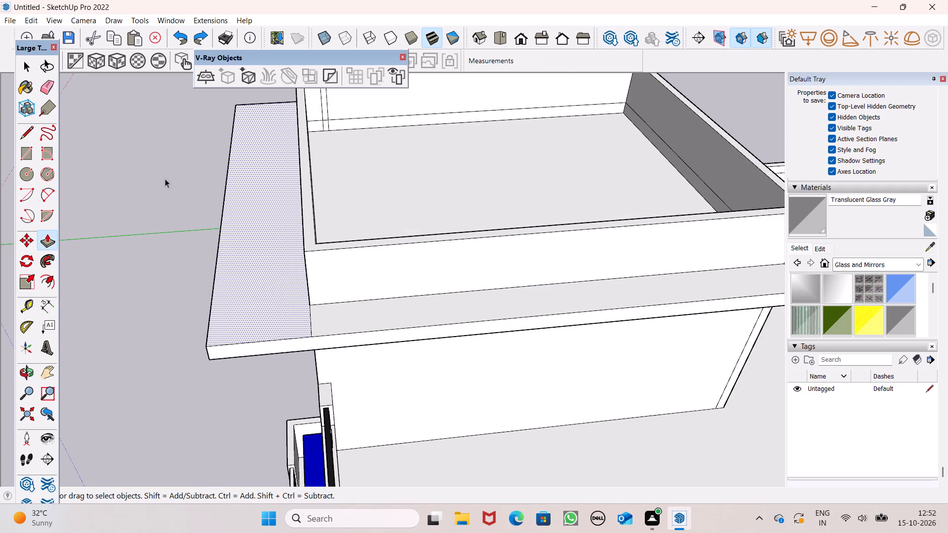
Erase the seam between the front overhang and the terrace-side overhang on their top surface.
click(39, 86)
drag(319, 318, 309, 320)
Erase the short dividing edges on the end face and top of the terrace-side overhang at the rear corner.
scroll(272, 236, down, 7)
middle_drag(377, 294, 361, 293)
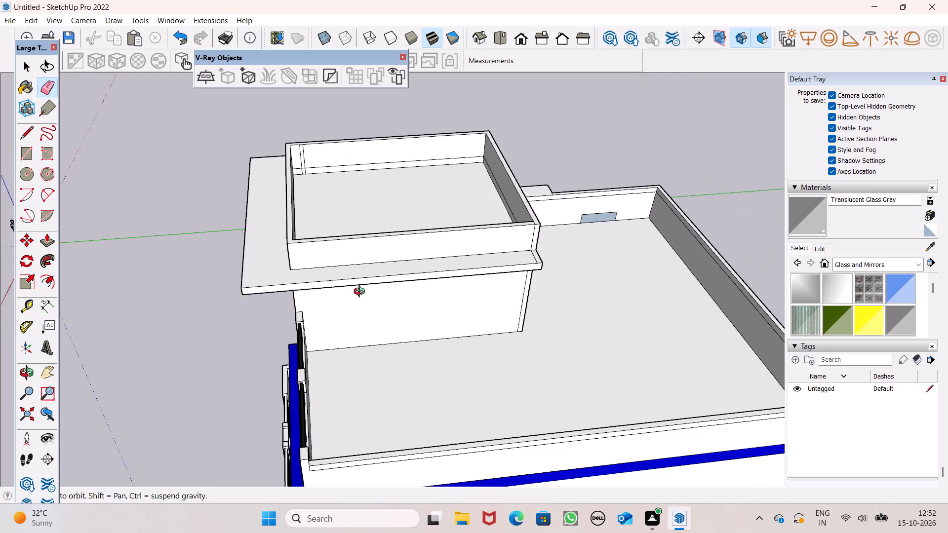
middle_drag(361, 293, 117, 248)
middle_click(117, 248)
scroll(379, 198, up, 2)
scroll(405, 192, down, 1)
scroll(405, 192, up, 3)
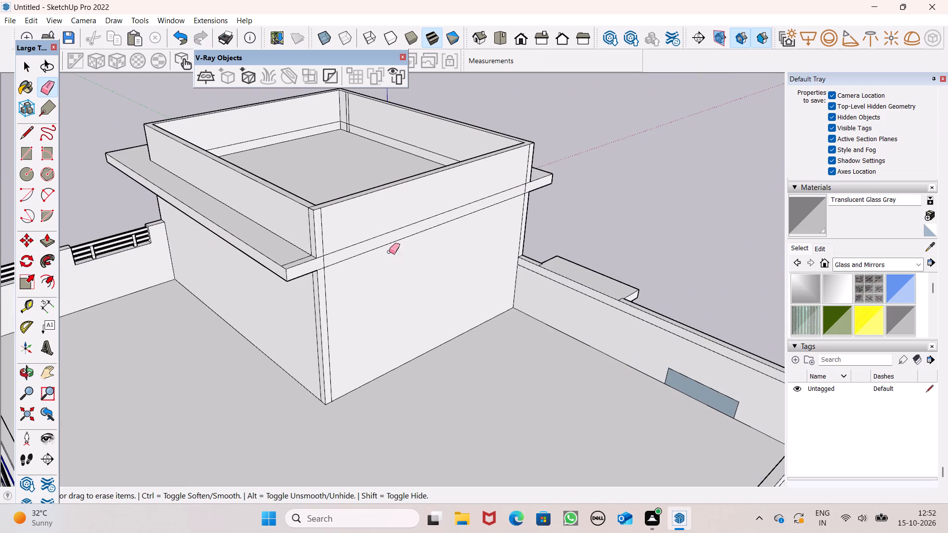
scroll(389, 252, up, 4)
drag(306, 264, 299, 266)
click(259, 262)
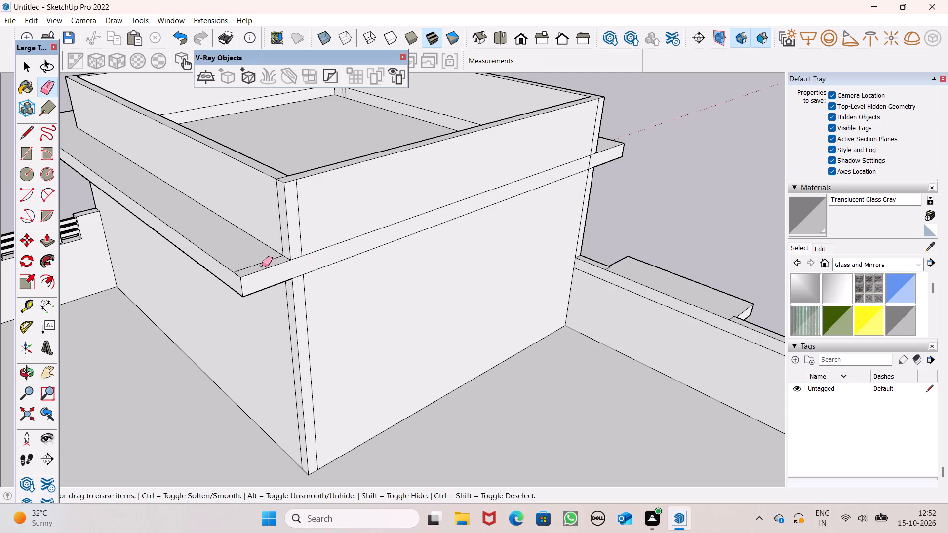
Erase the extra vertical edges beside the rear terrace-side corner, on the parapet and on the wall below the overhang.
scroll(280, 240, down, 1)
scroll(280, 240, up, 3)
click(280, 228)
drag(311, 228, 305, 233)
drag(327, 322, 313, 330)
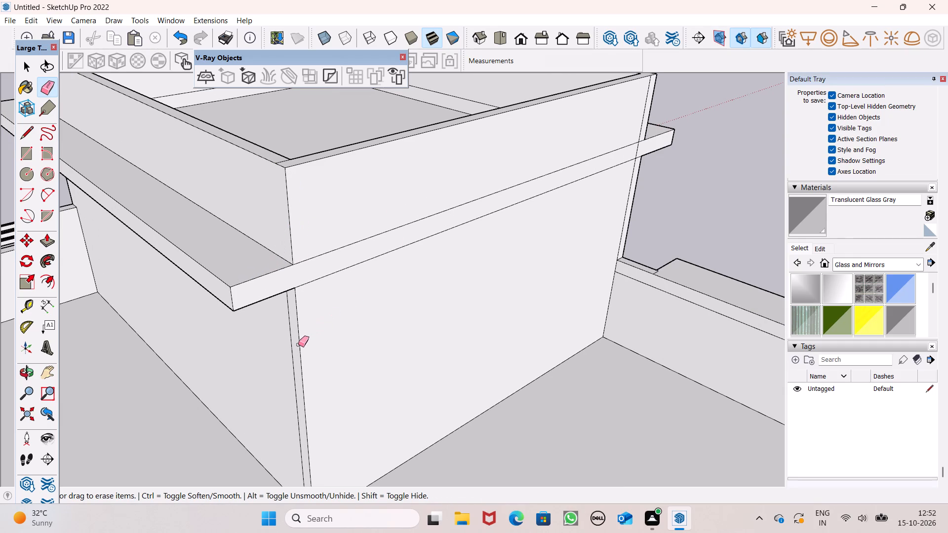
drag(294, 343, 290, 343)
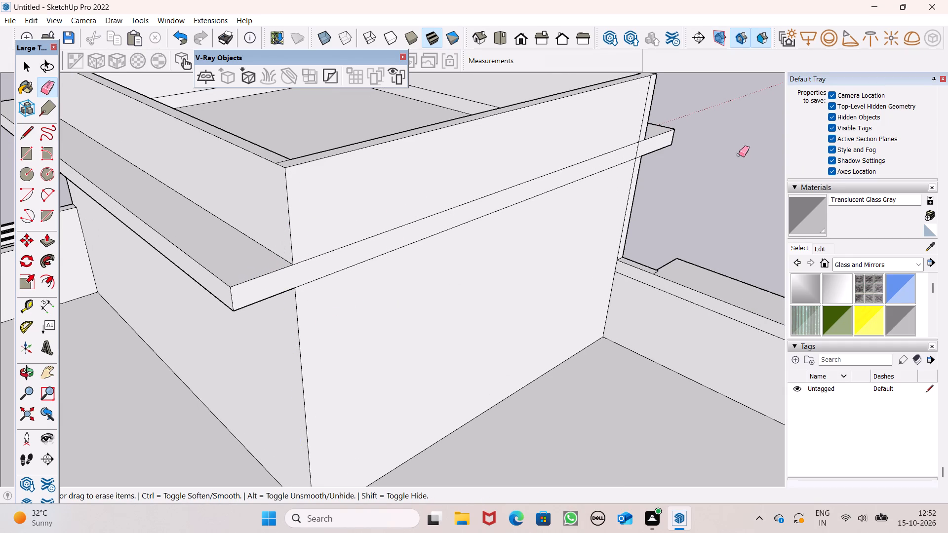
Erase the extra vertical edges near the rear wall's opposite corner, on the parapet and on the wall below the band.
middle_drag(700, 175, 552, 184)
drag(604, 176, 588, 181)
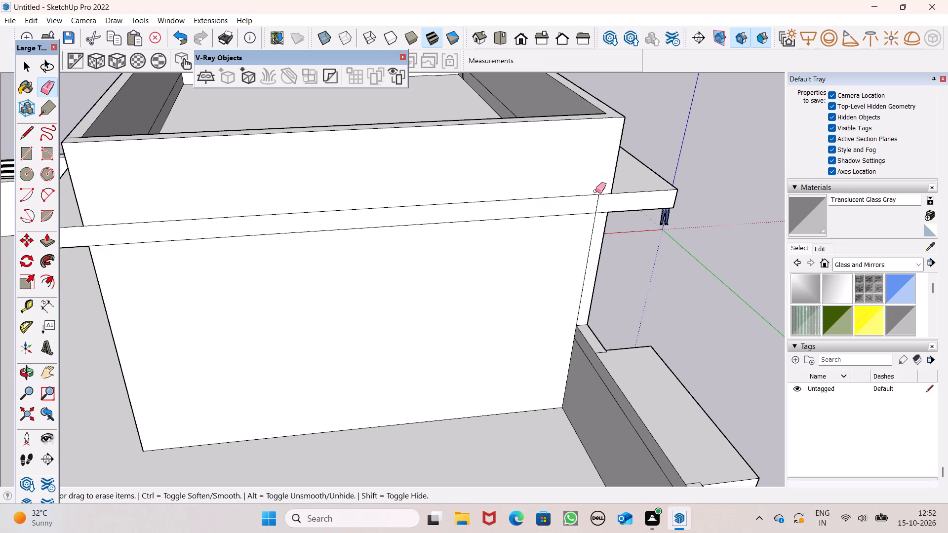
drag(594, 203, 595, 213)
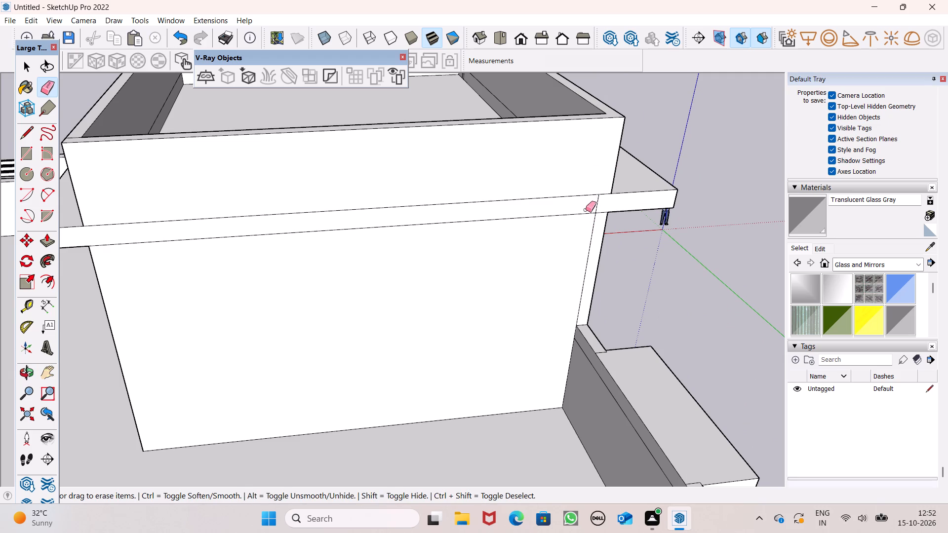
key(ctrl+z)
scroll(582, 235, up, 6)
drag(602, 234, 595, 238)
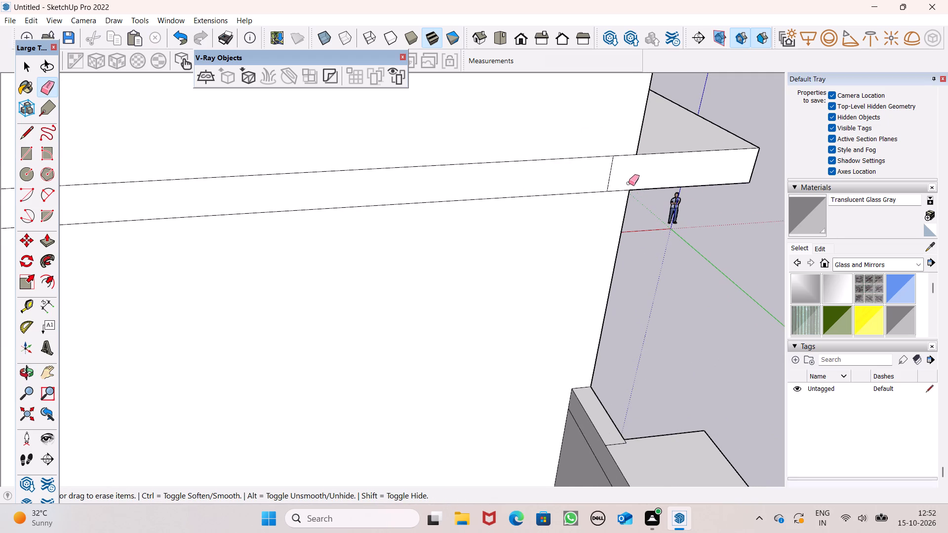
Erase the leftover short vertical edge on the face of the rear wall's band near its end.
drag(617, 181, 609, 181)
Push/Pull the rear wall's band outward about 1' 10 3/4" as a roof overhang.
scroll(663, 152, down, 3)
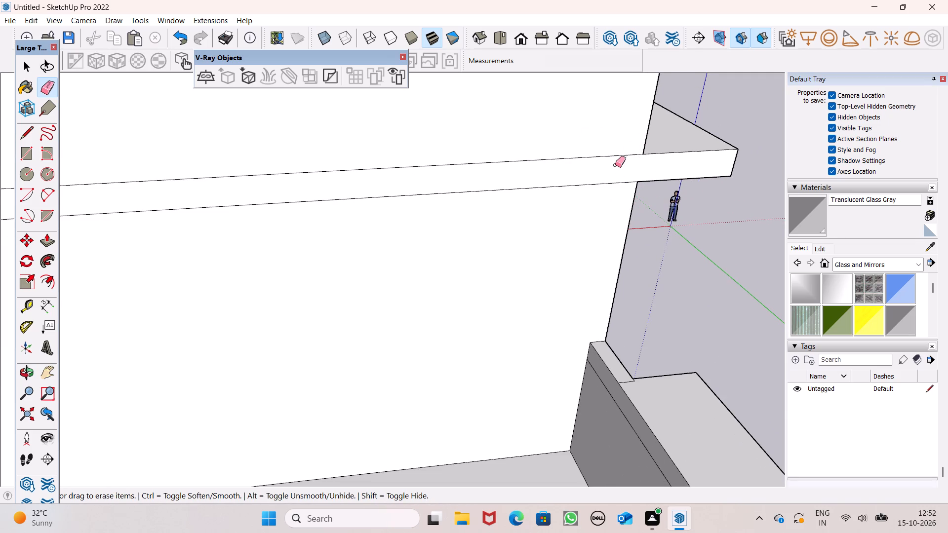
scroll(662, 158, down, 4)
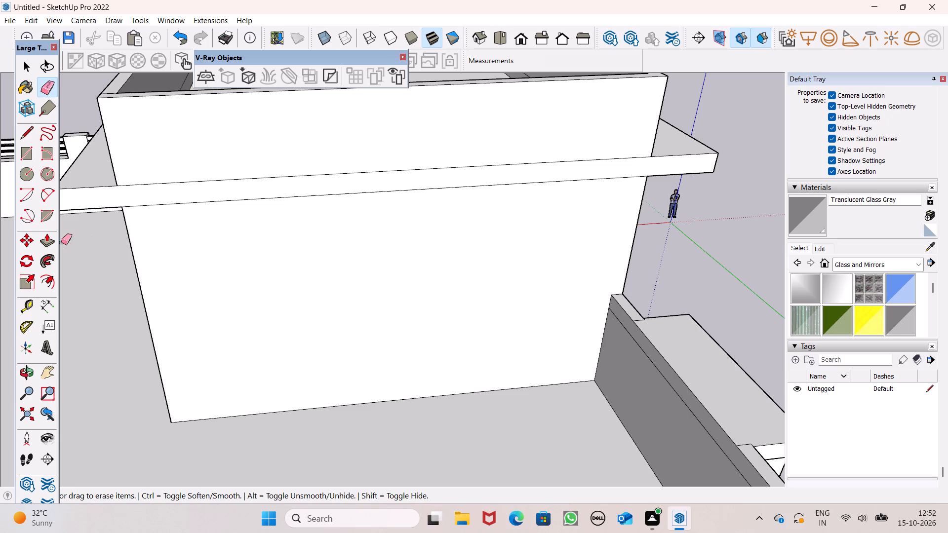
drag(40, 239, 45, 239)
drag(224, 189, 234, 208)
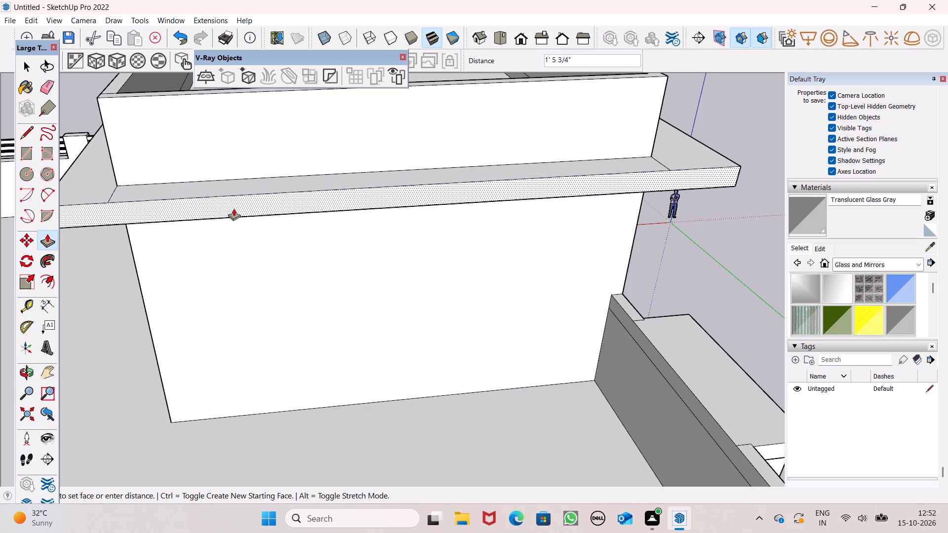
drag(234, 208, 231, 213)
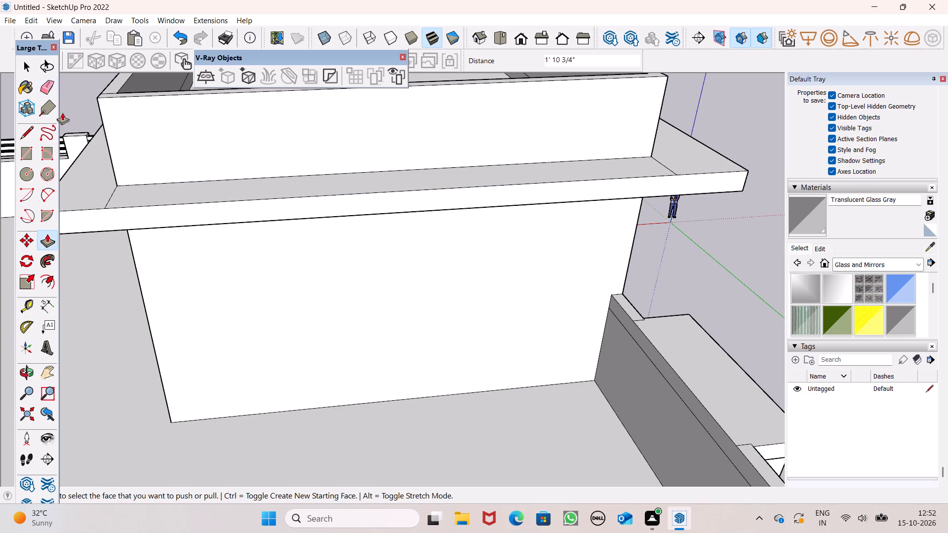
Erase the two diagonal seams on the top surface where the rear overhang meets the side overhangs.
click(53, 94)
drag(108, 195, 115, 197)
click(658, 161)
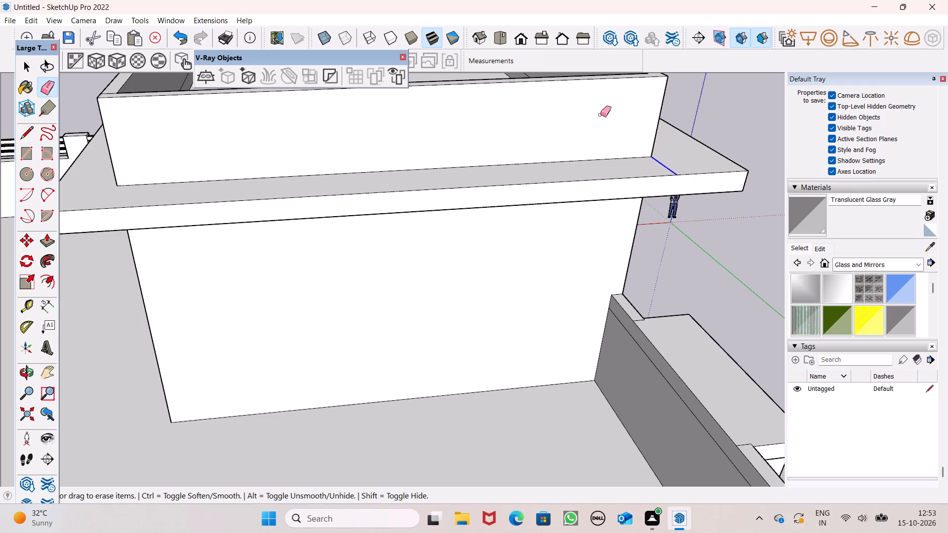
key(space)
Examine the whole house from the rear, side and front to check the roof overhang and facades.
scroll(610, 140, down, 7)
middle_drag(590, 200, 789, 222)
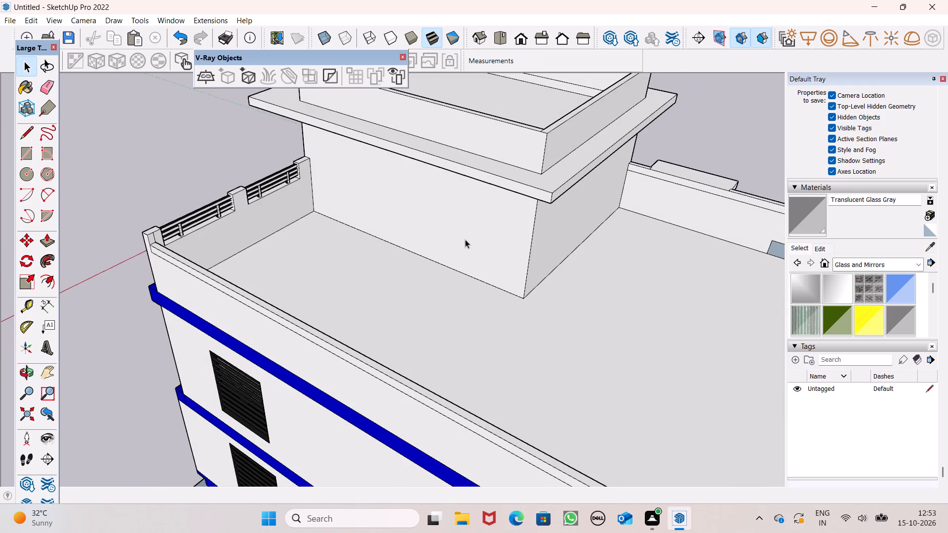
middle_click(465, 242)
scroll(473, 226, down, 4)
scroll(467, 266, down, 3)
middle_drag(436, 296, 640, 271)
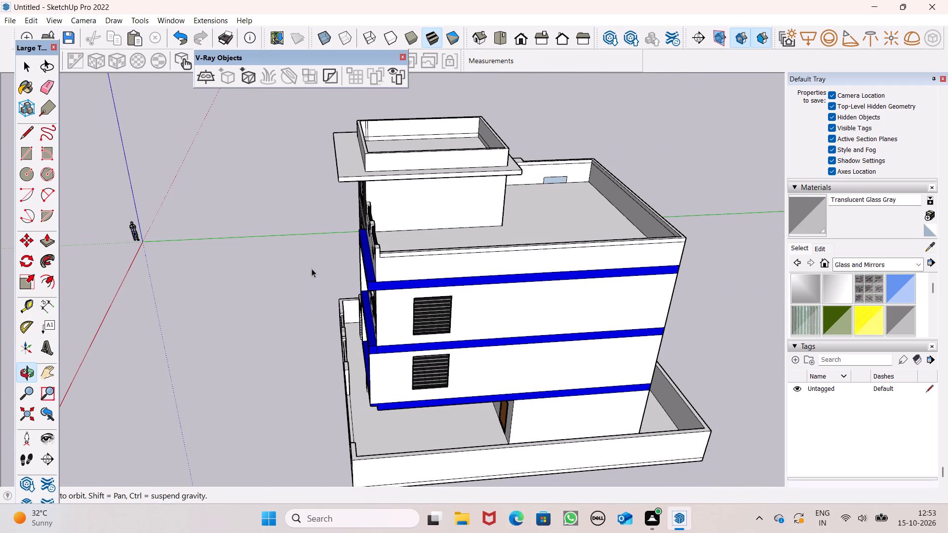
scroll(320, 264, down, 2)
middle_drag(391, 272, 461, 263)
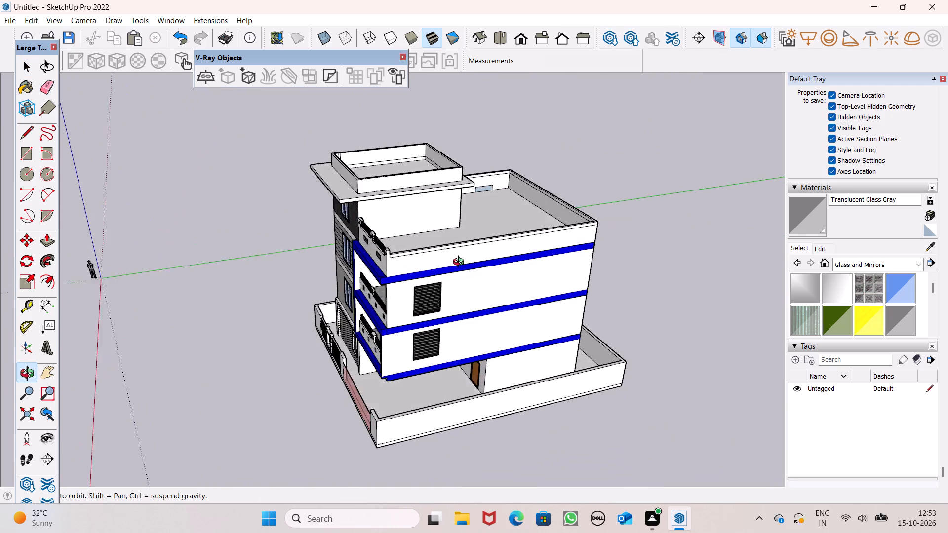
middle_drag(461, 263, 597, 205)
middle_drag(471, 258, 534, 231)
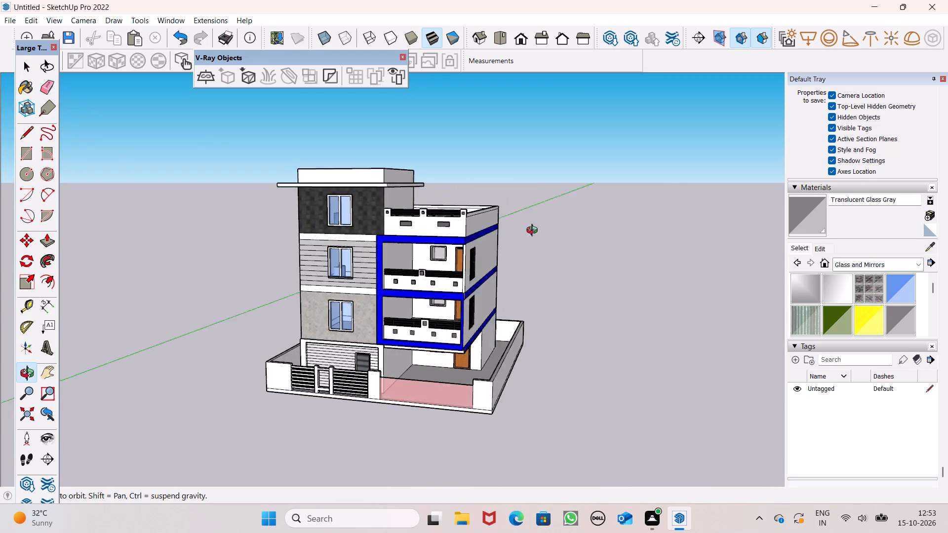
middle_drag(534, 231, 627, 228)
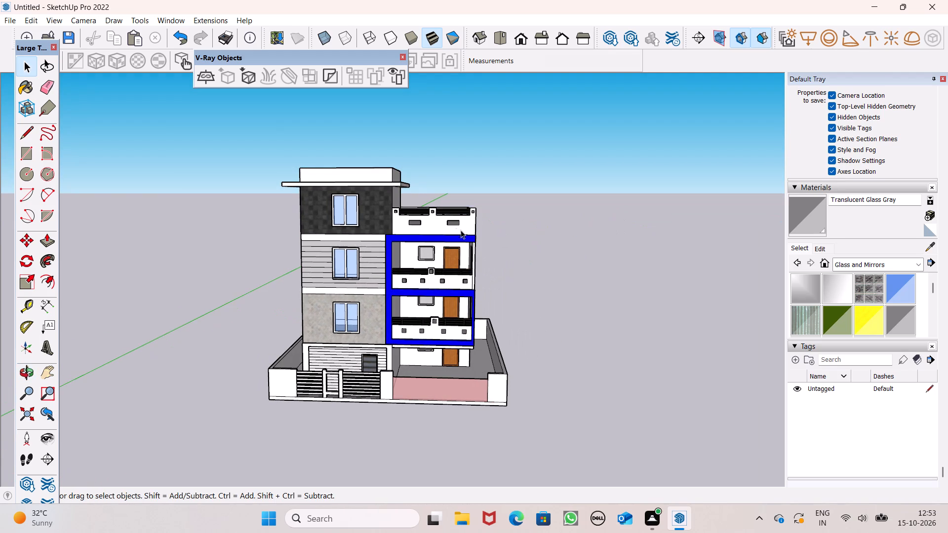
middle_drag(380, 278, 522, 343)
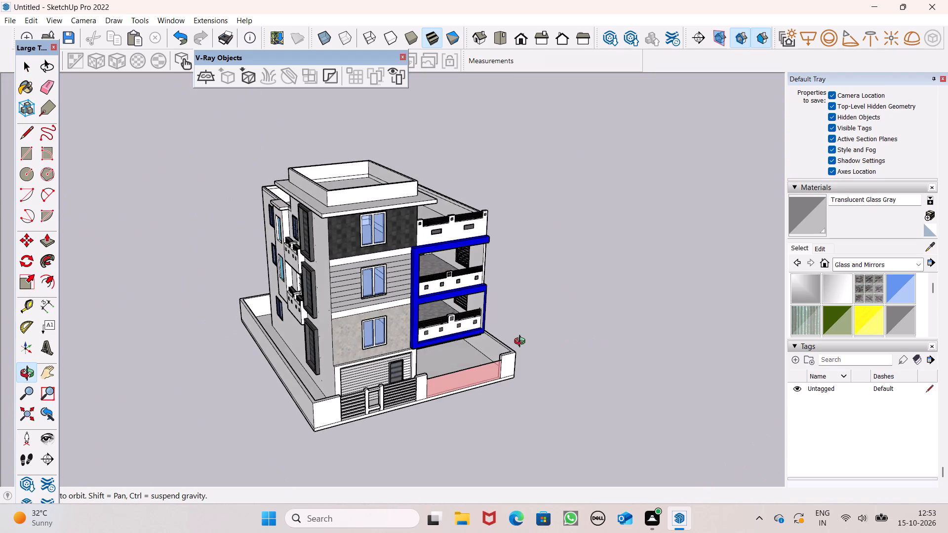
middle_drag(522, 343, 476, 320)
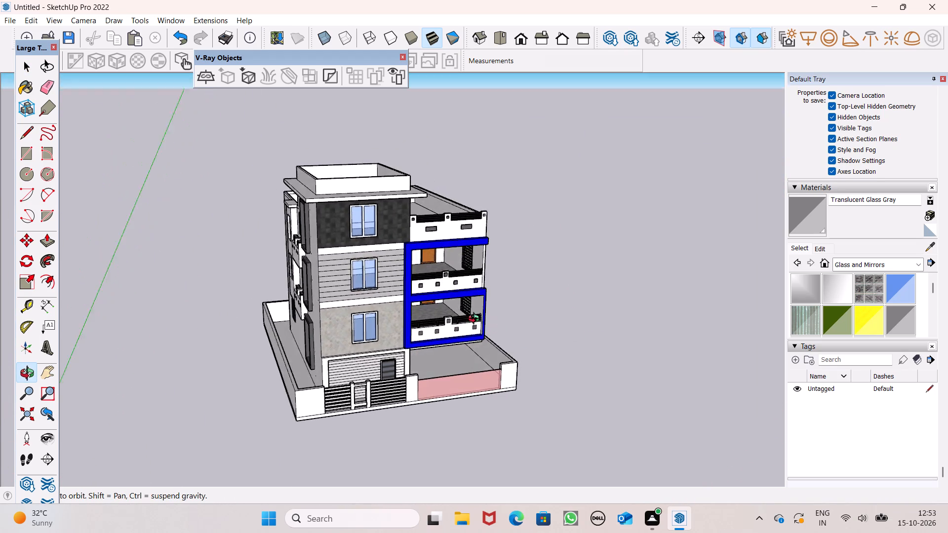
middle_drag(476, 320, 340, 312)
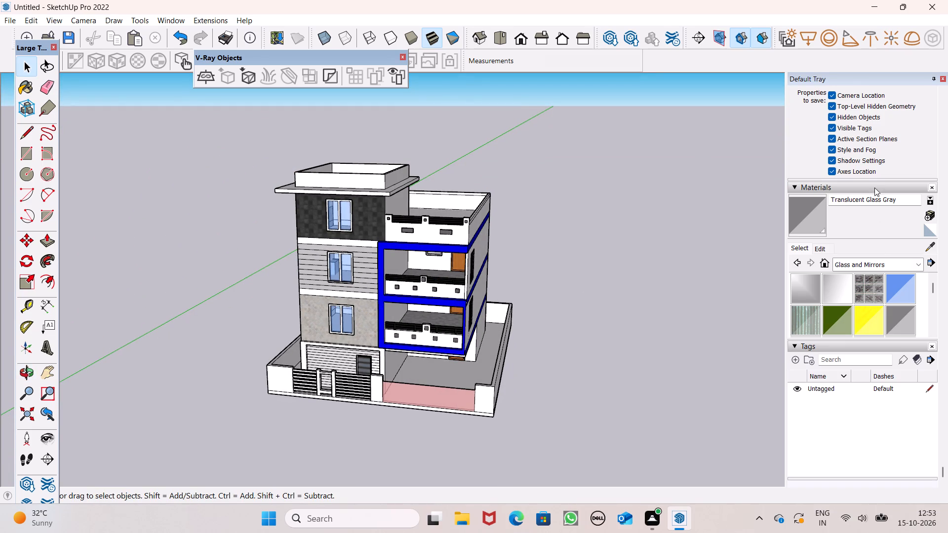
Search the 3D Warehouse components for "car".
scroll(870, 190, up, 13)
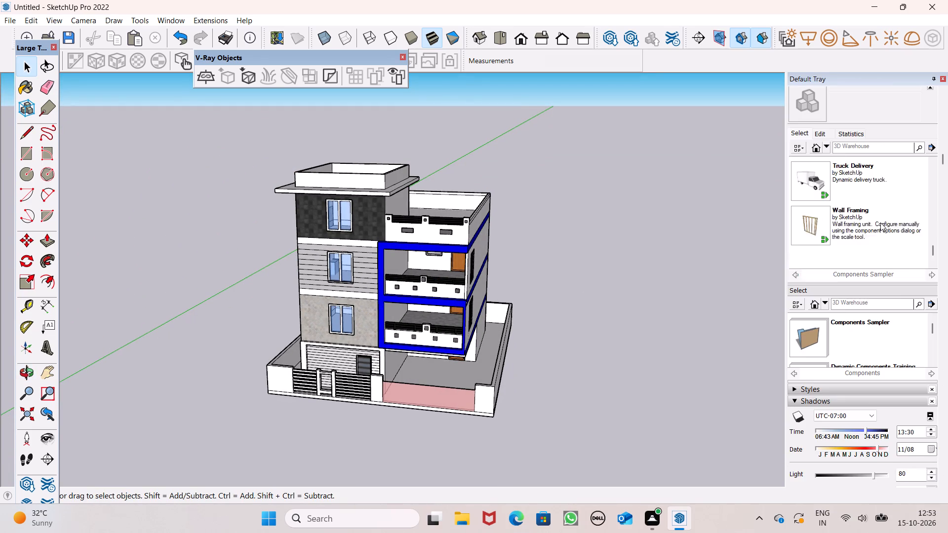
scroll(880, 223, up, 5)
click(880, 147)
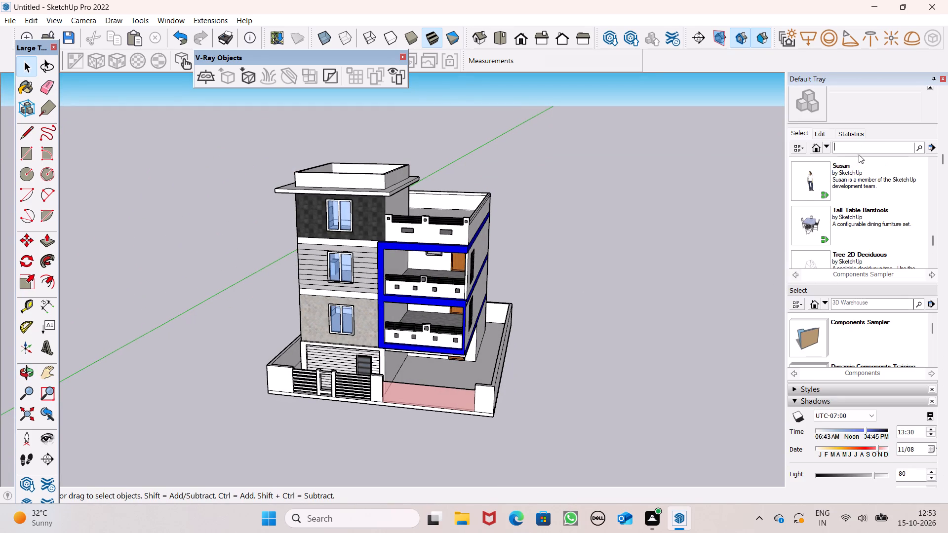
key(c)
text(ar)
key(Return)
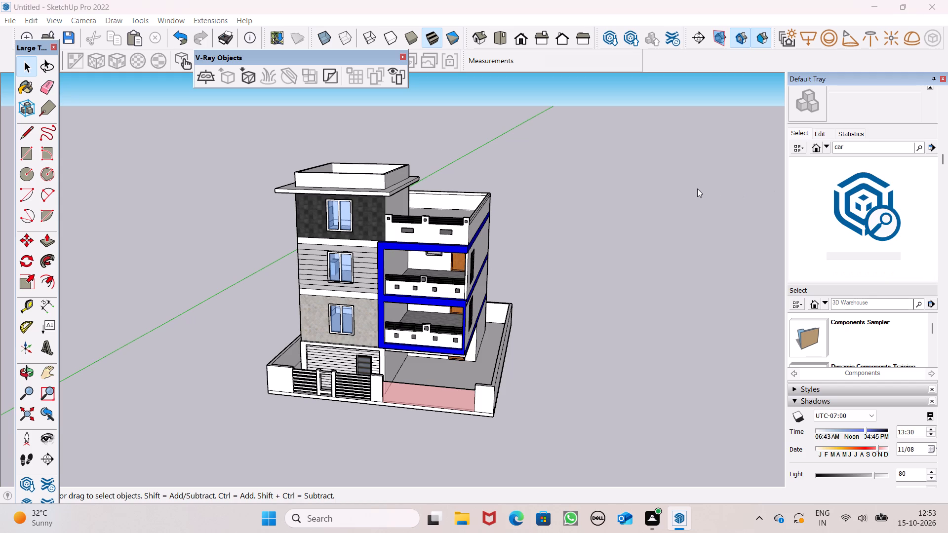
scroll(718, 246, down, 3)
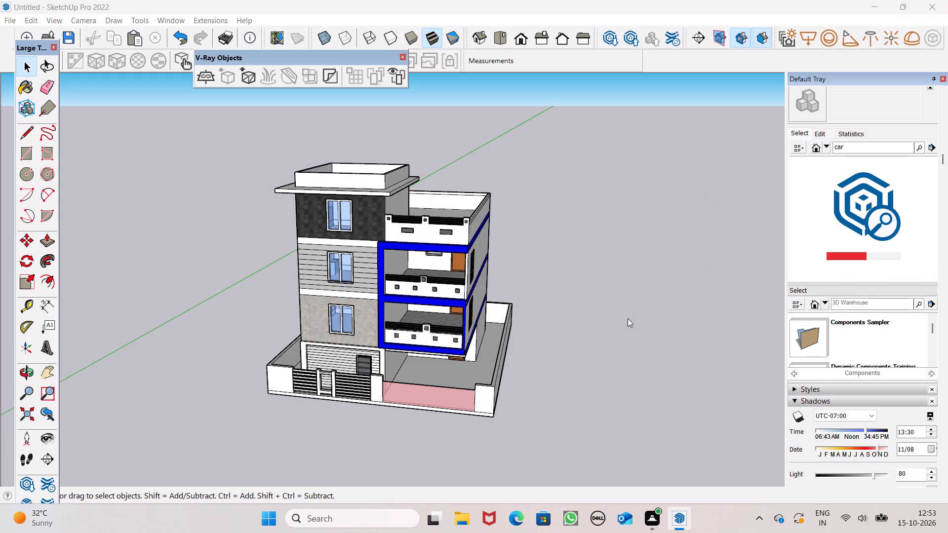
scroll(432, 378, down, 1)
middle_drag(418, 411, 461, 327)
scroll(502, 316, down, 1)
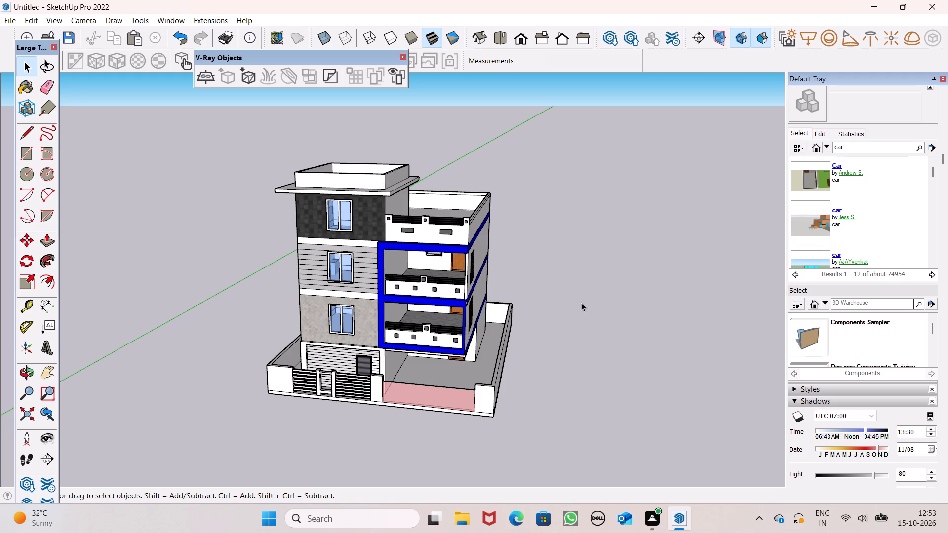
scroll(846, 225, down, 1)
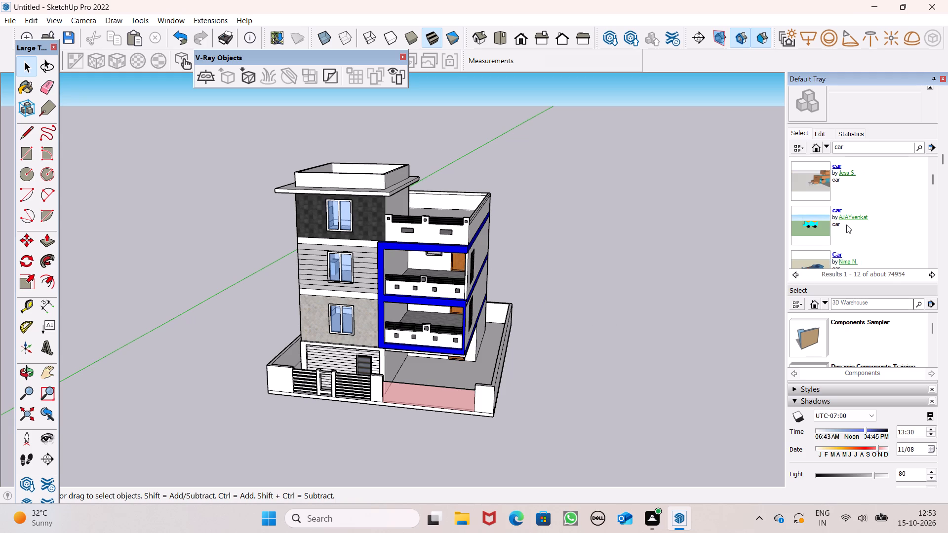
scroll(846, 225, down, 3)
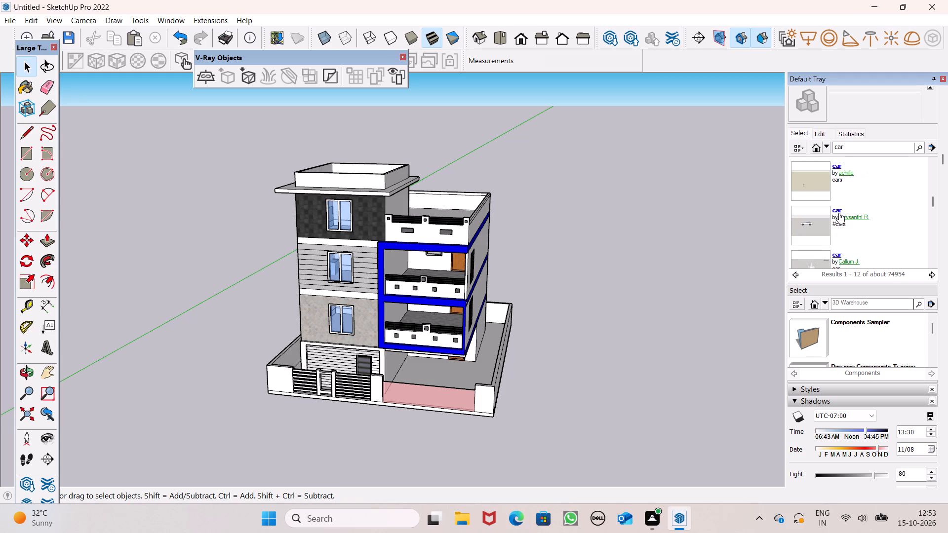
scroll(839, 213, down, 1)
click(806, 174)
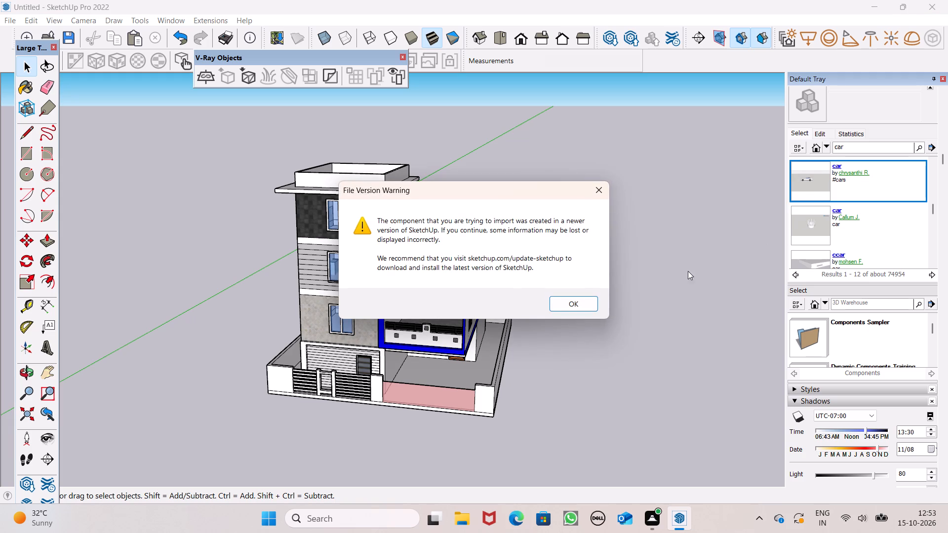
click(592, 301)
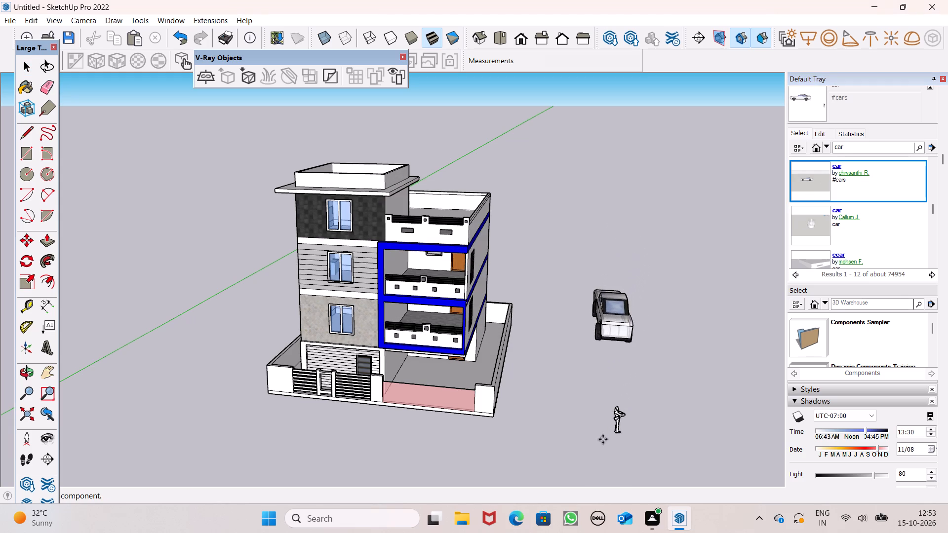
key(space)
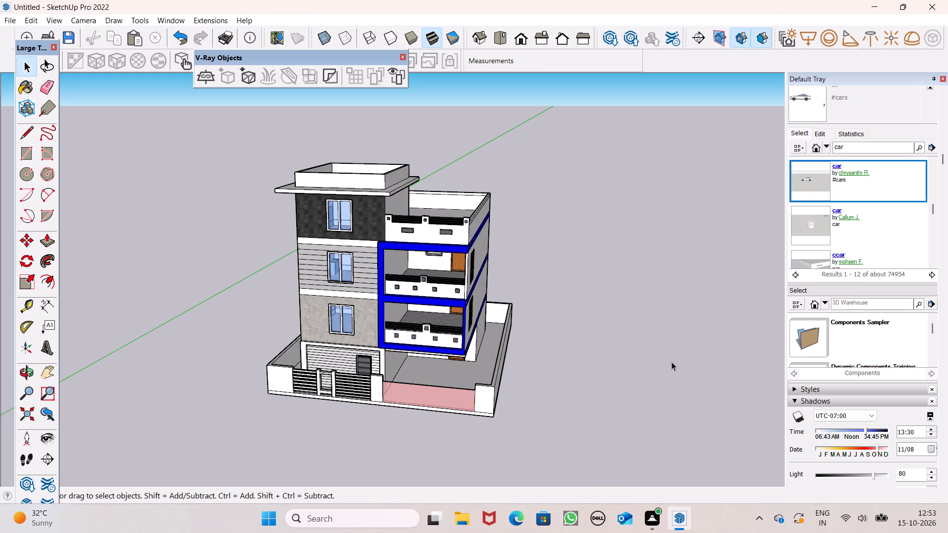
Import the "custom el camino" car component and place it on the ground beside the house.
scroll(802, 197, down, 3)
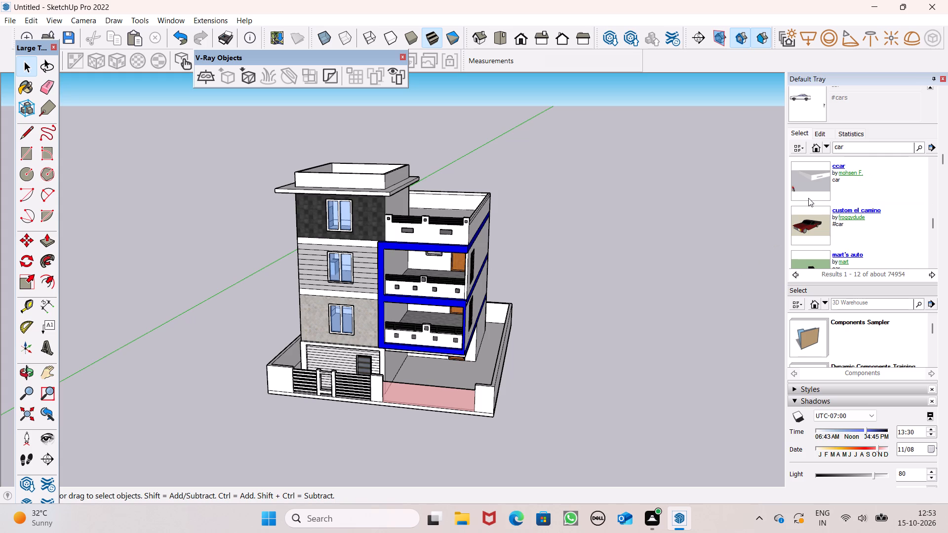
click(819, 191)
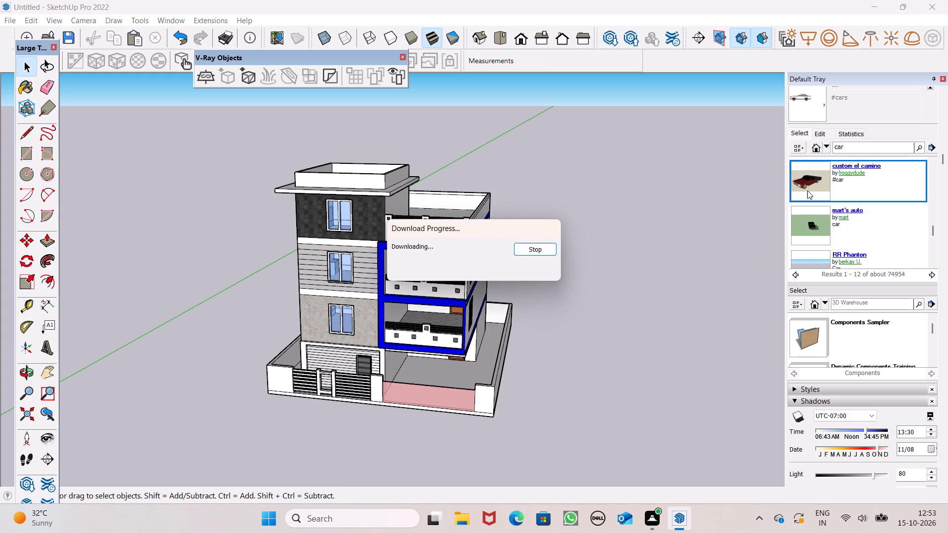
click(580, 302)
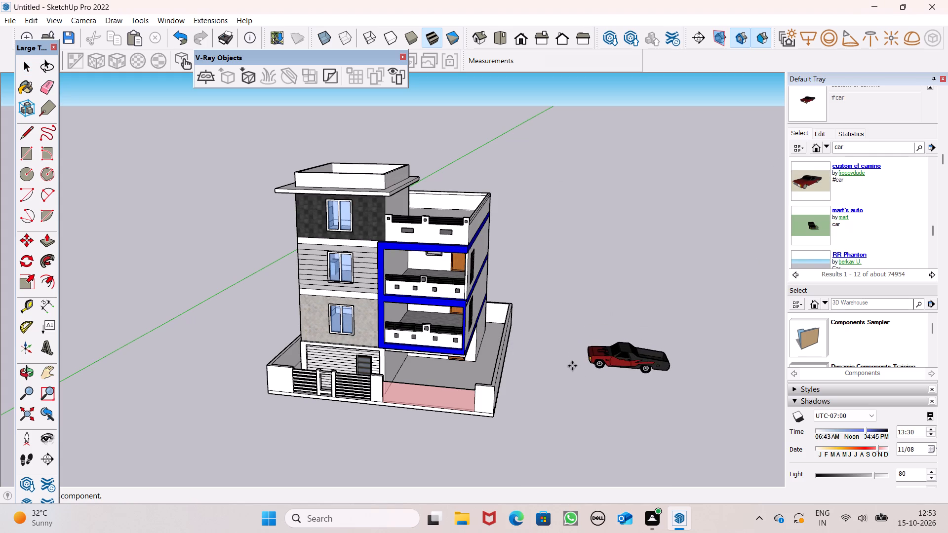
click(572, 369)
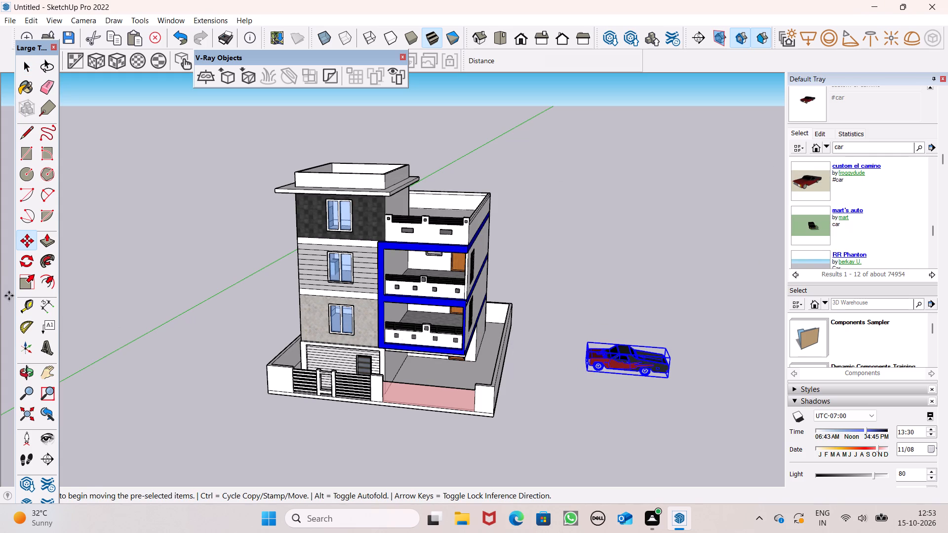
Rotate the car in the ground plane so that its nose points toward the front of the plot.
click(25, 263)
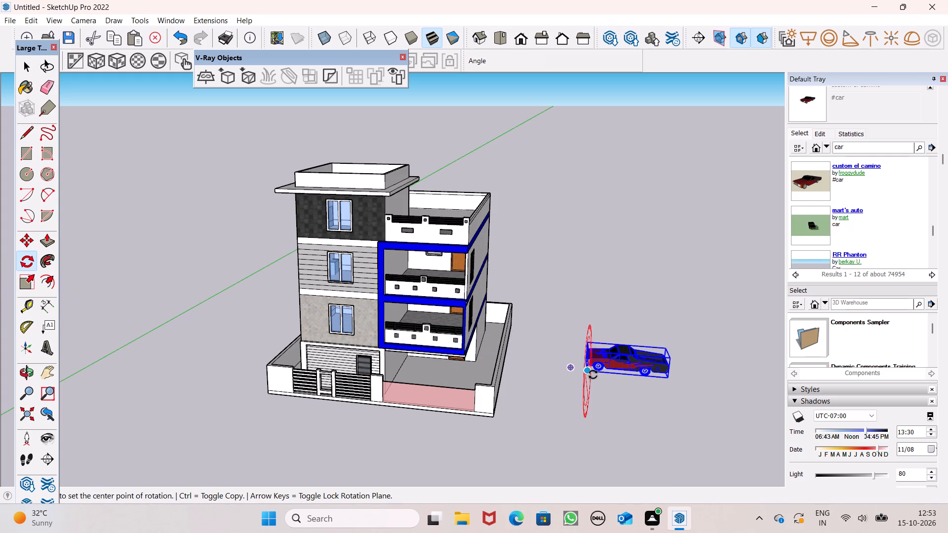
click(599, 375)
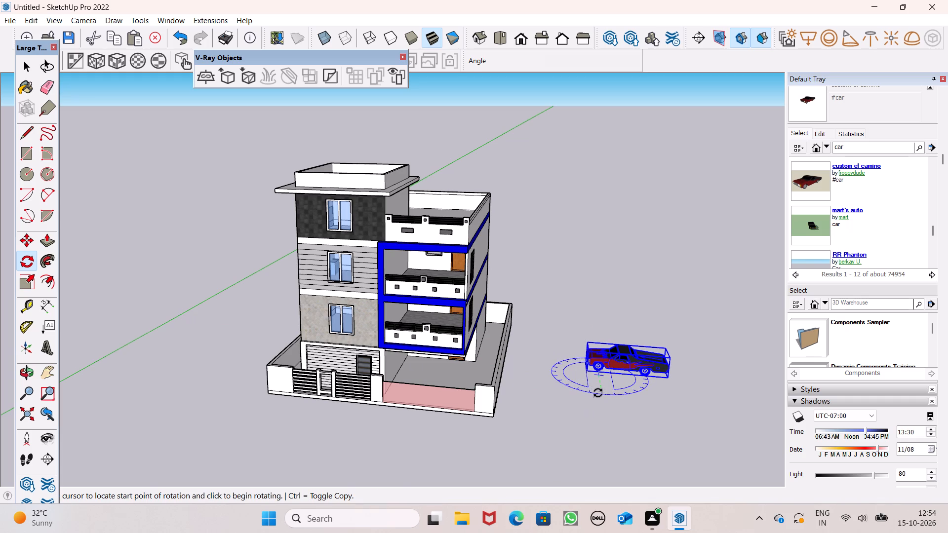
click(599, 414)
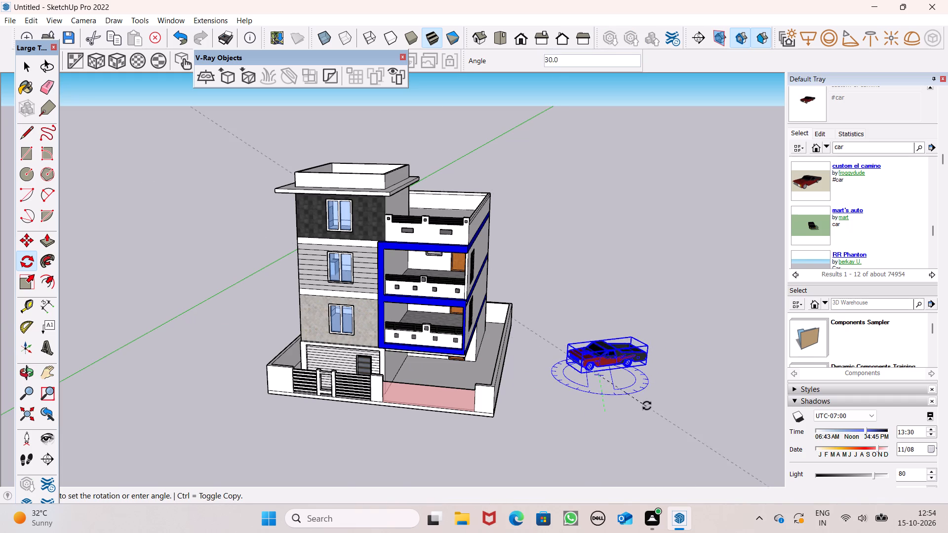
click(673, 380)
key(space)
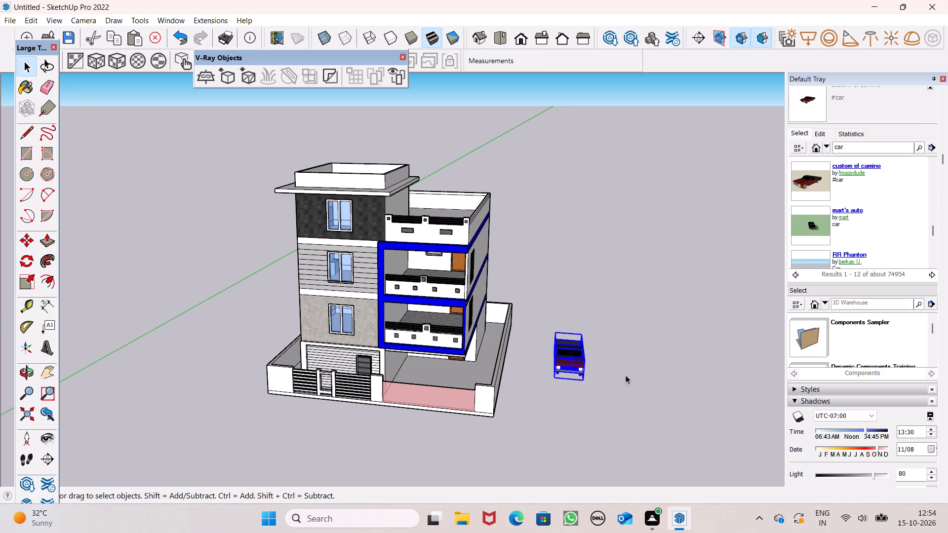
Move the car about 37' 7" into the parking area under the balconies, behind the translucent red front gate panel.
key(space)
key(m)
key(Return)
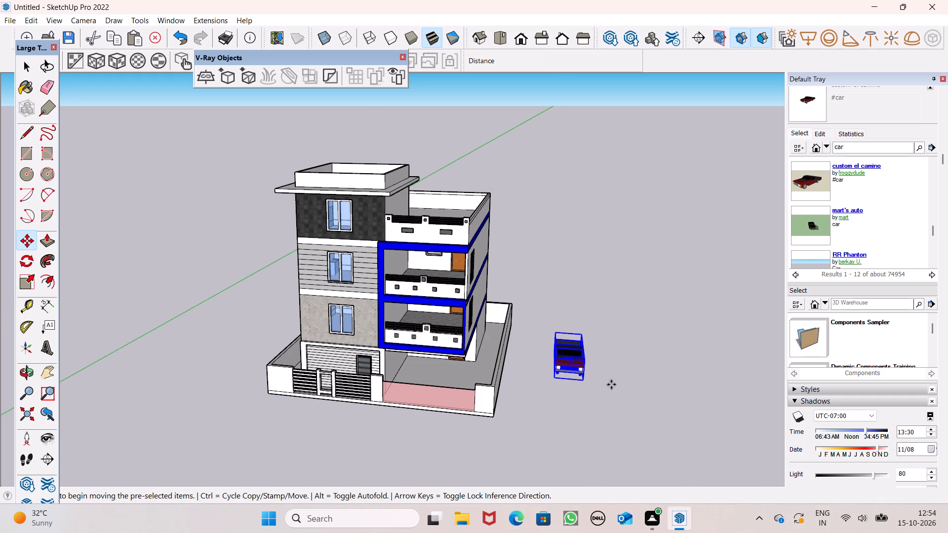
click(589, 381)
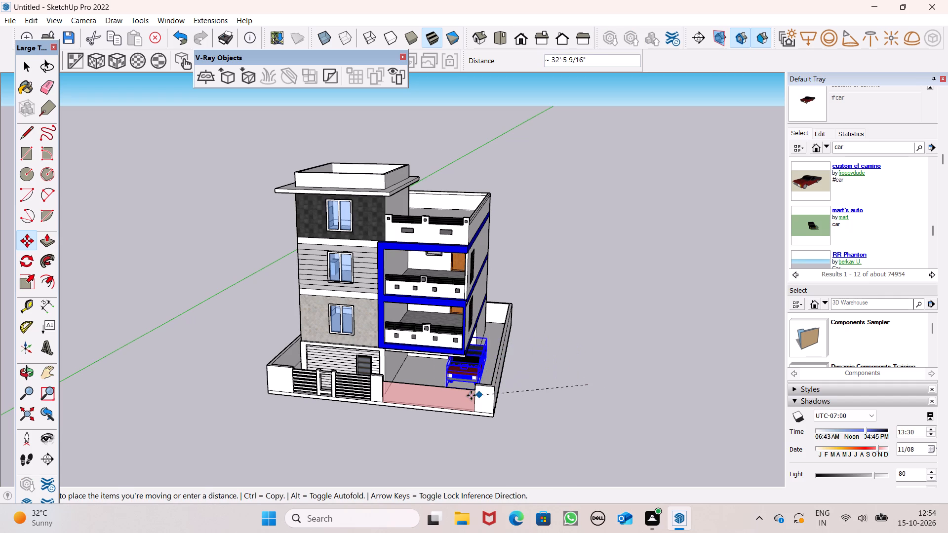
click(441, 396)
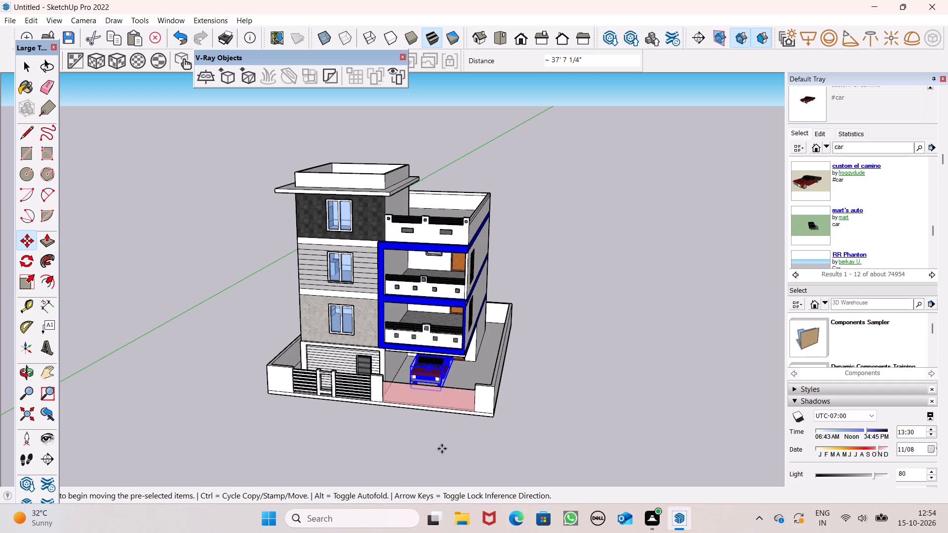
key(space)
click(439, 441)
middle_drag(434, 379, 203, 387)
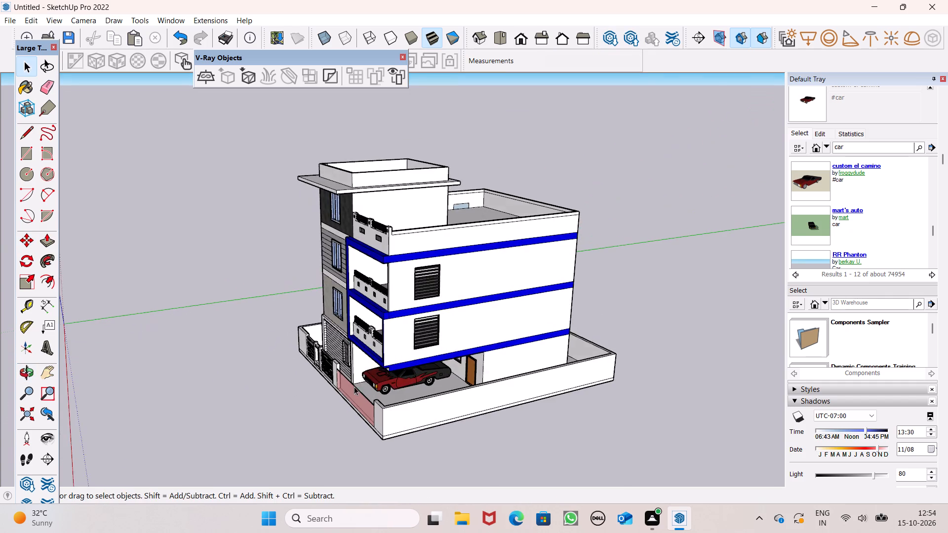
Move the parked car about 2' 6" across the parking floor toward the side boundary wall.
scroll(355, 386, up, 1)
scroll(355, 386, down, 1)
scroll(357, 386, up, 1)
scroll(392, 385, down, 1)
scroll(404, 388, up, 1)
scroll(427, 393, down, 1)
scroll(432, 394, up, 6)
click(397, 380)
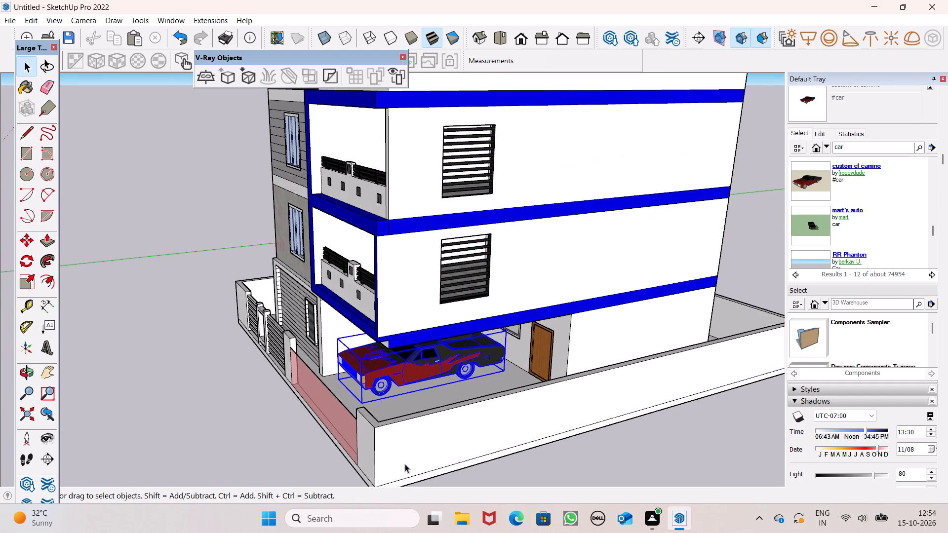
key(m)
key(Return)
scroll(933, 240, up, 3)
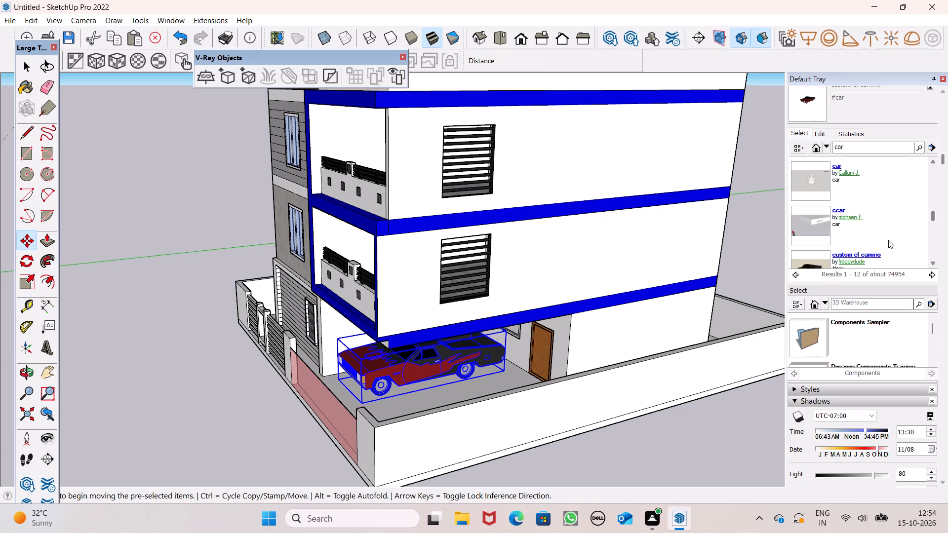
scroll(888, 240, up, 3)
scroll(468, 365, up, 3)
scroll(469, 367, down, 1)
scroll(469, 367, up, 1)
scroll(474, 370, down, 1)
scroll(491, 394, up, 6)
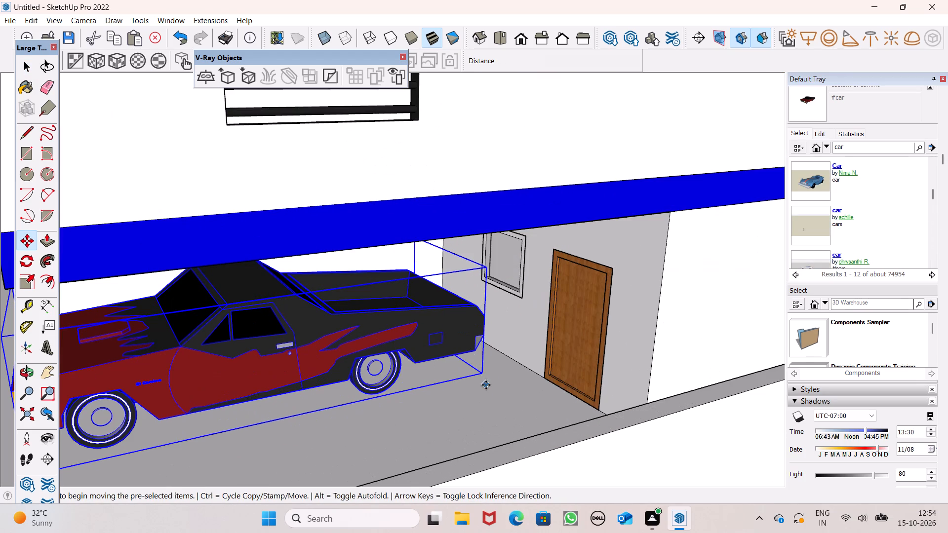
drag(482, 373, 498, 403)
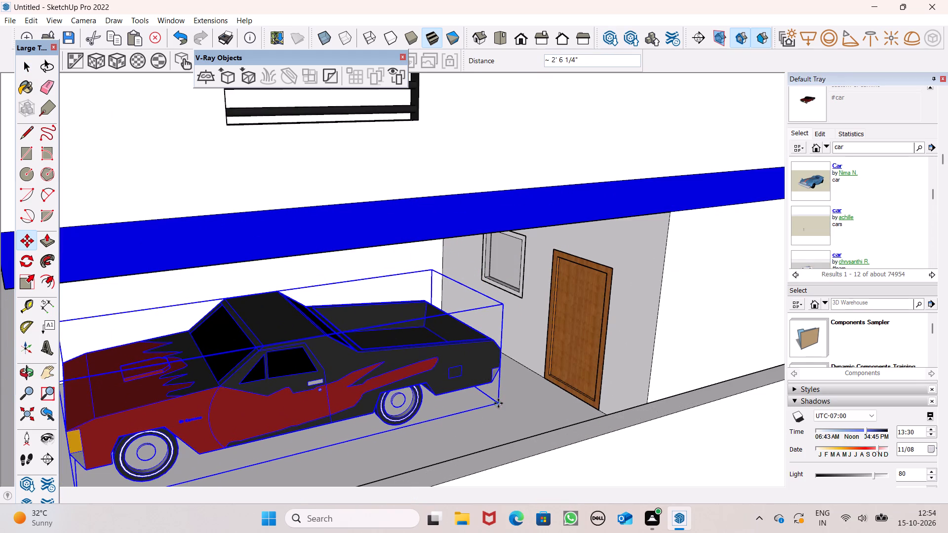
Move the car slightly downward so that its wheels rest on the parking floor.
scroll(502, 362, down, 2)
scroll(504, 367, up, 1)
scroll(504, 369, down, 2)
middle_drag(457, 386, 564, 363)
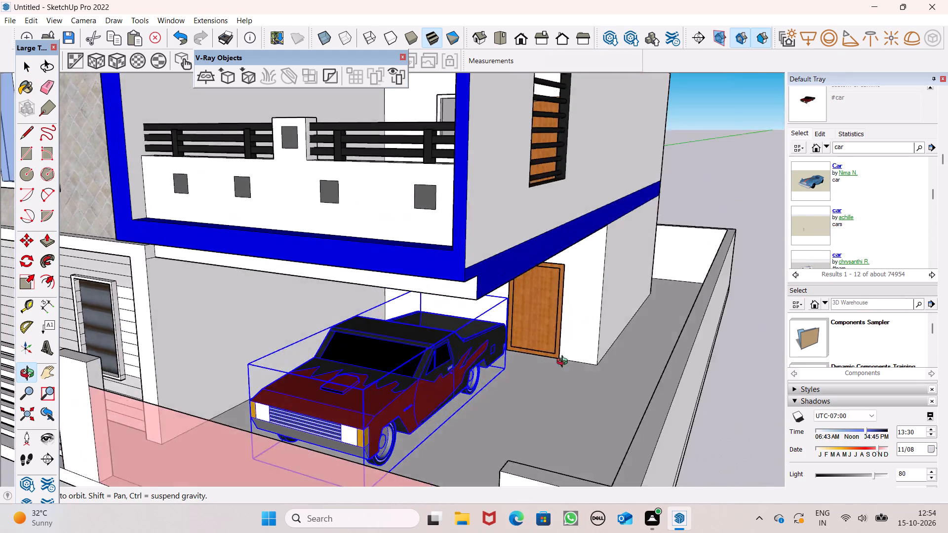
middle_drag(564, 363, 527, 363)
scroll(340, 397, up, 7)
middle_drag(300, 478, 242, 454)
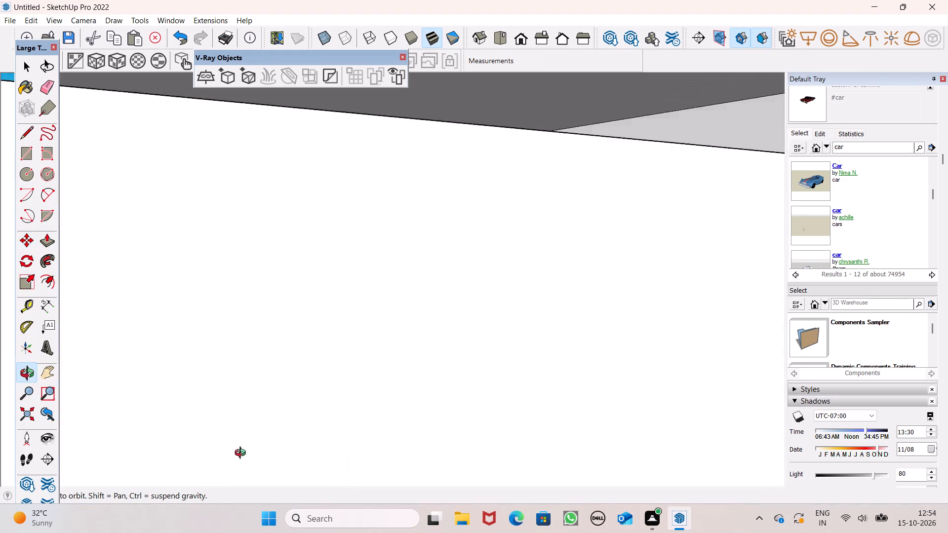
middle_drag(242, 454, 215, 503)
scroll(215, 502, up, 6)
scroll(438, 442, up, 5)
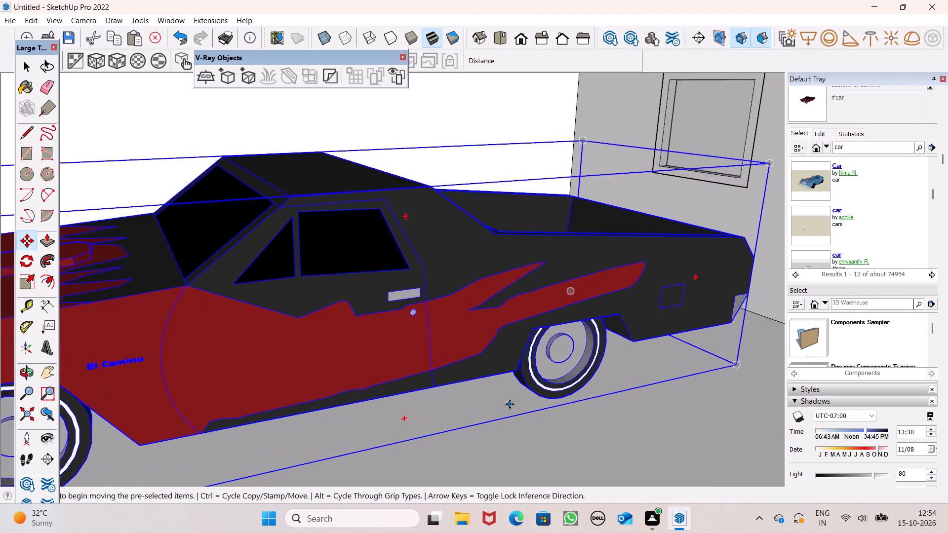
middle_drag(547, 421, 571, 342)
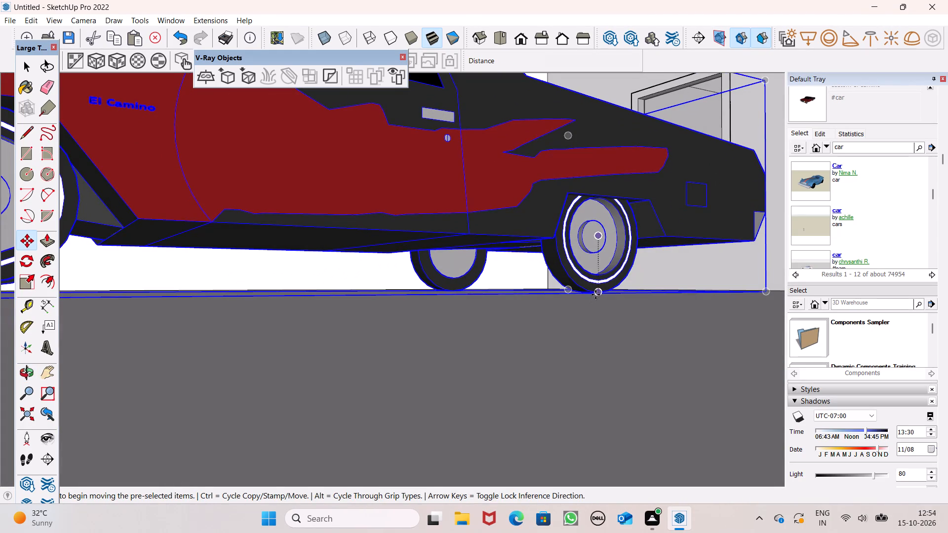
drag(596, 293, 601, 302)
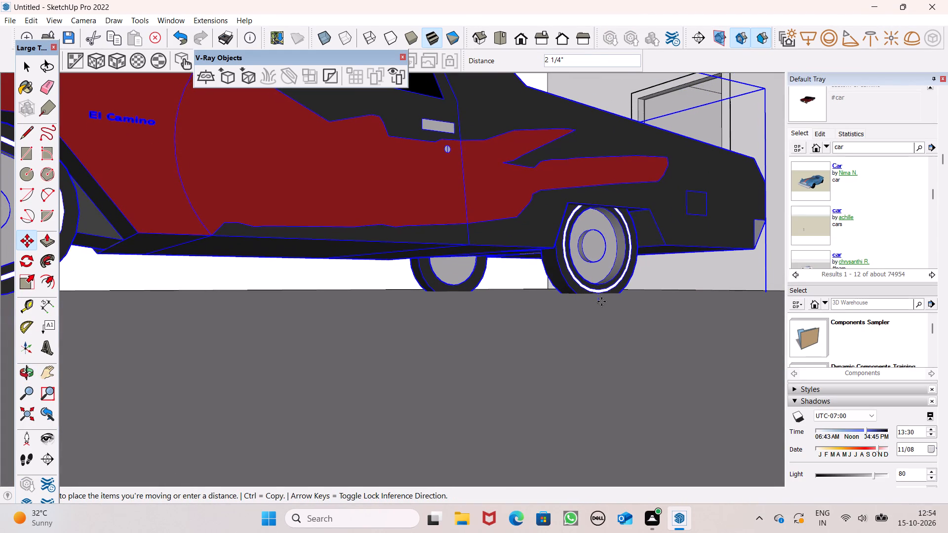
drag(601, 302, 601, 298)
scroll(598, 341, down, 4)
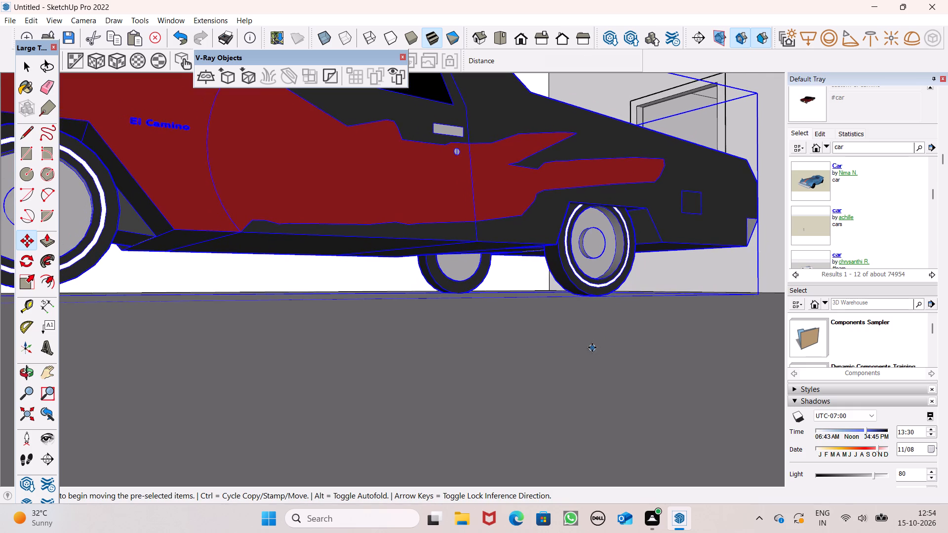
key(space)
scroll(592, 347, down, 7)
key(space)
Erase the horizontal floor-level edge lines across the plain white rear wall of the house.
scroll(589, 347, down, 1)
scroll(588, 356, up, 1)
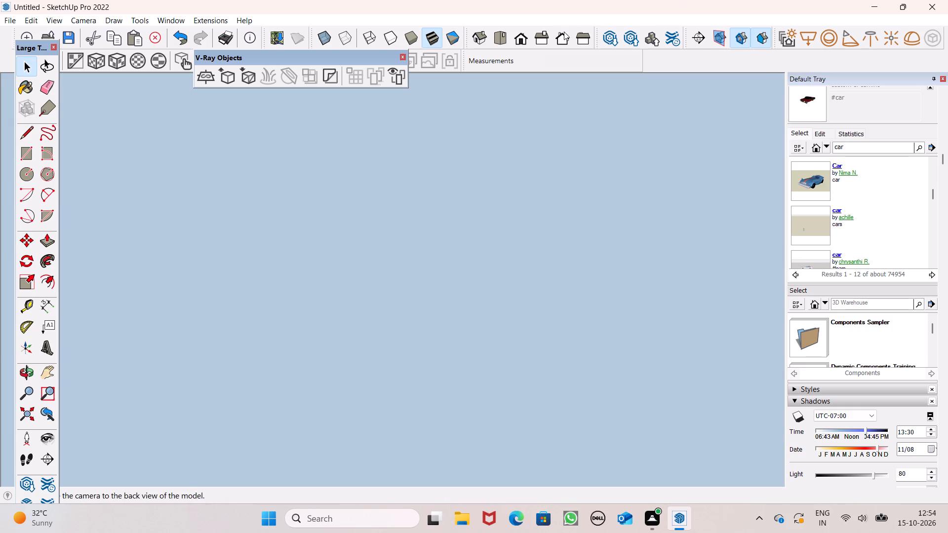
click(564, 32)
scroll(605, 180, down, 3)
scroll(601, 272, down, 6)
click(742, 193)
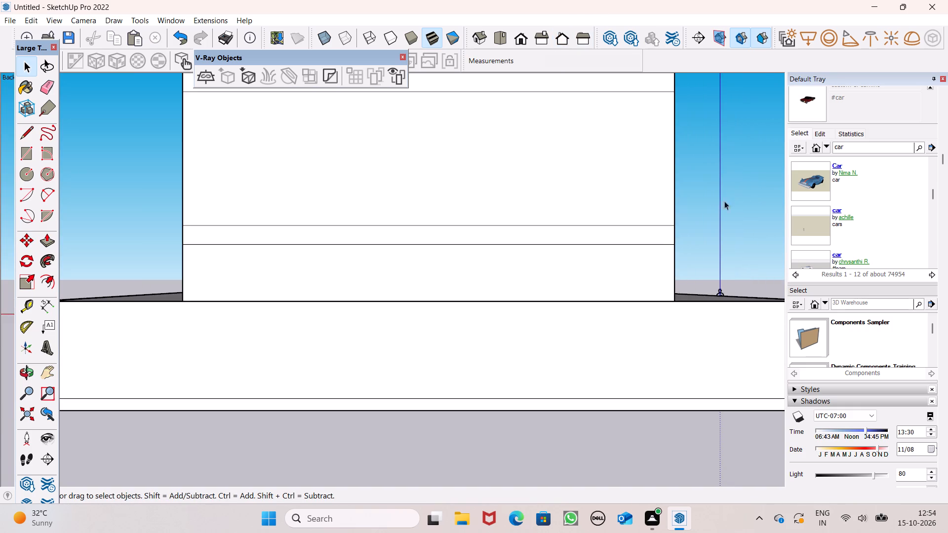
scroll(706, 239, down, 6)
middle_drag(668, 269, 0, 364)
scroll(170, 343, up, 1)
middle_drag(171, 343, 0, 312)
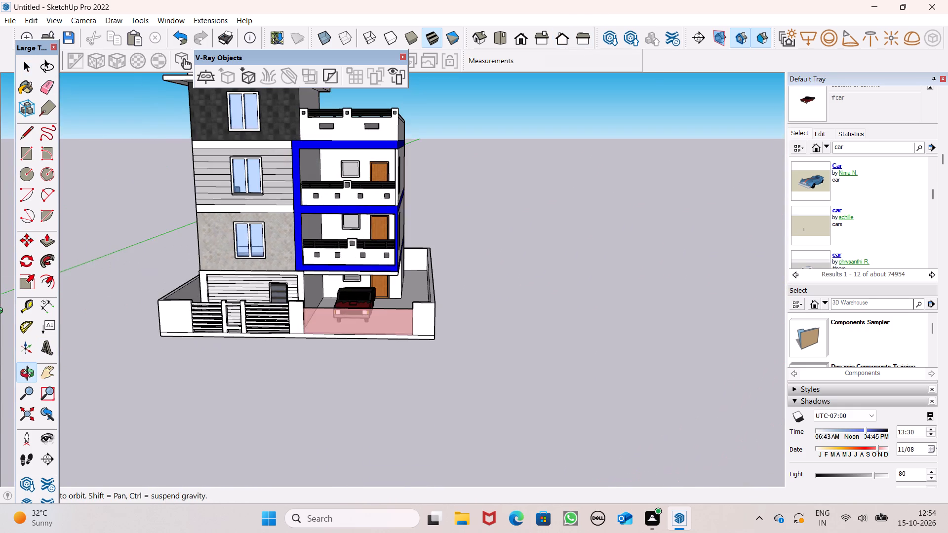
middle_drag(0, 312, 68, 324)
click(540, 377)
scroll(565, 285, down, 1)
scroll(569, 288, up, 1)
scroll(569, 288, down, 1)
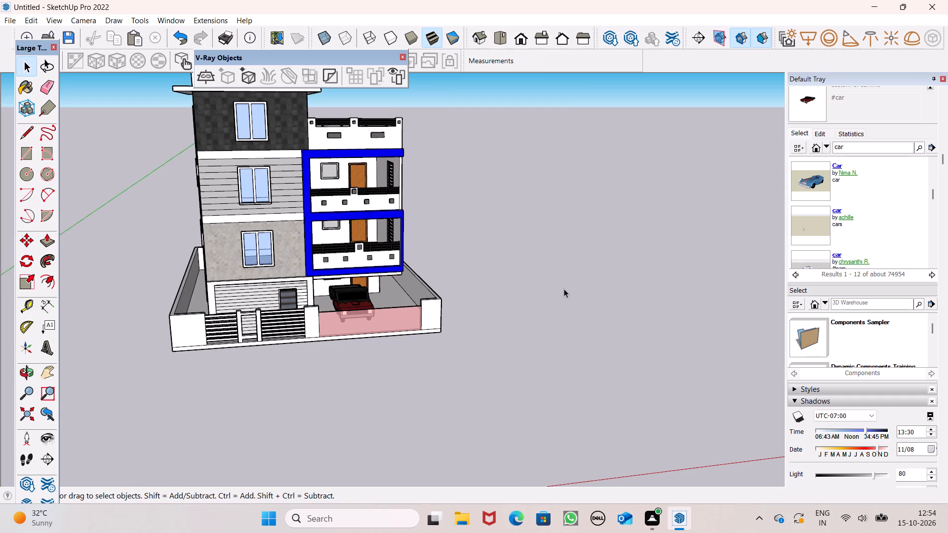
middle_drag(554, 292, 0, 289)
middle_drag(439, 284, 51, 236)
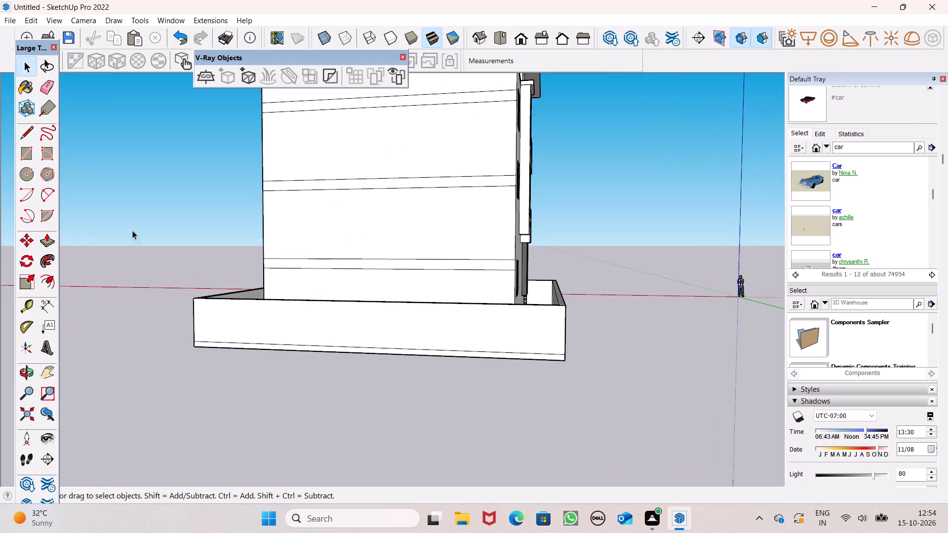
scroll(230, 277, down, 1)
middle_drag(294, 284, 305, 337)
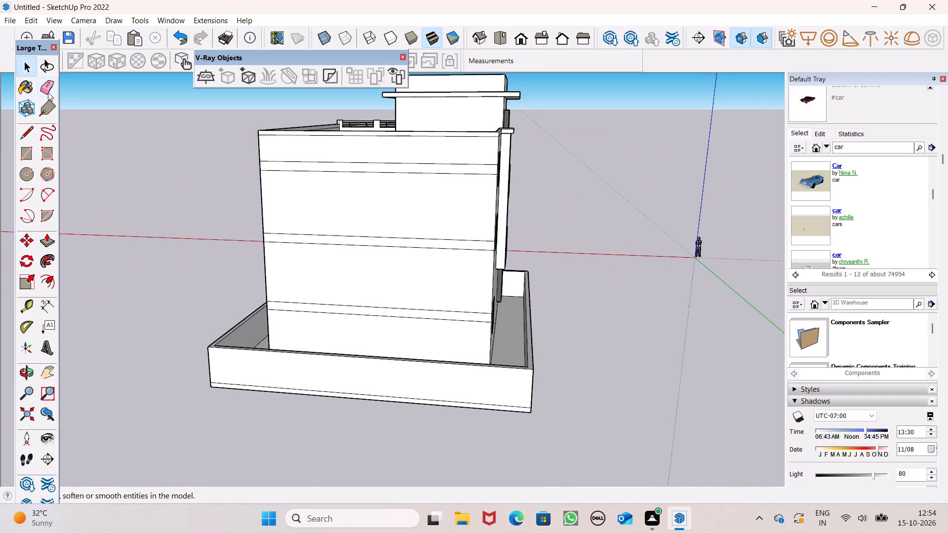
click(49, 93)
drag(351, 166, 367, 300)
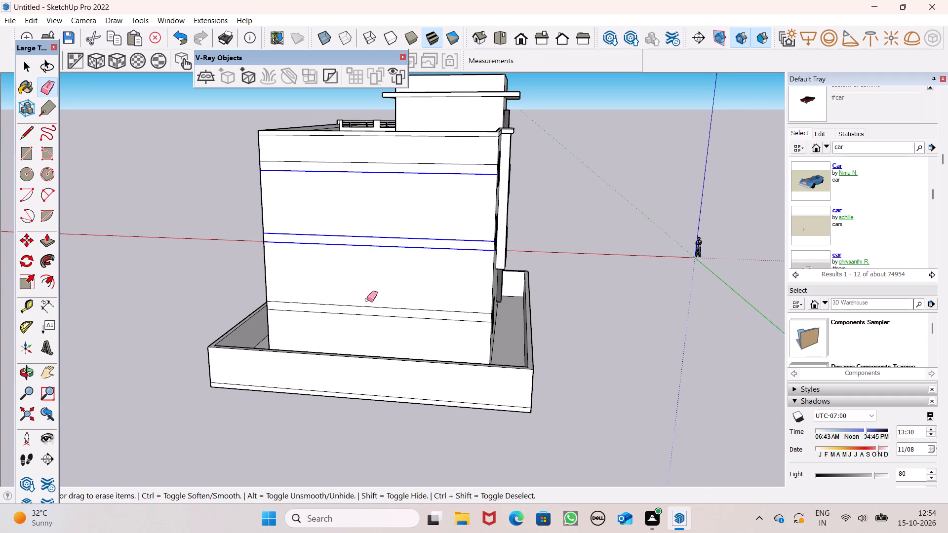
drag(367, 300, 359, 304)
drag(353, 157, 353, 176)
Examine the house from all sides, ending on a perspective of its front corner with the gates and the parked car.
middle_drag(478, 190, 253, 204)
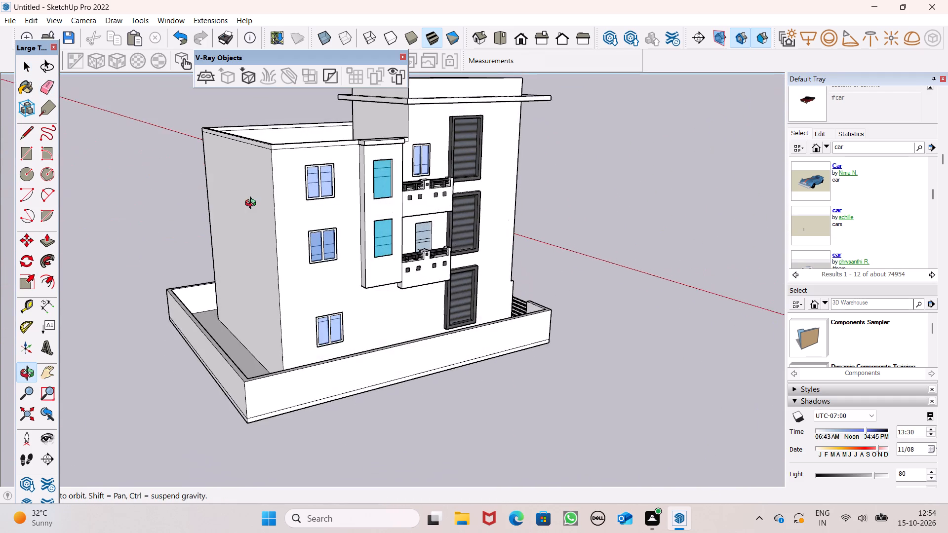
middle_drag(253, 204, 740, 219)
middle_drag(607, 212, 778, 199)
middle_drag(489, 238, 773, 242)
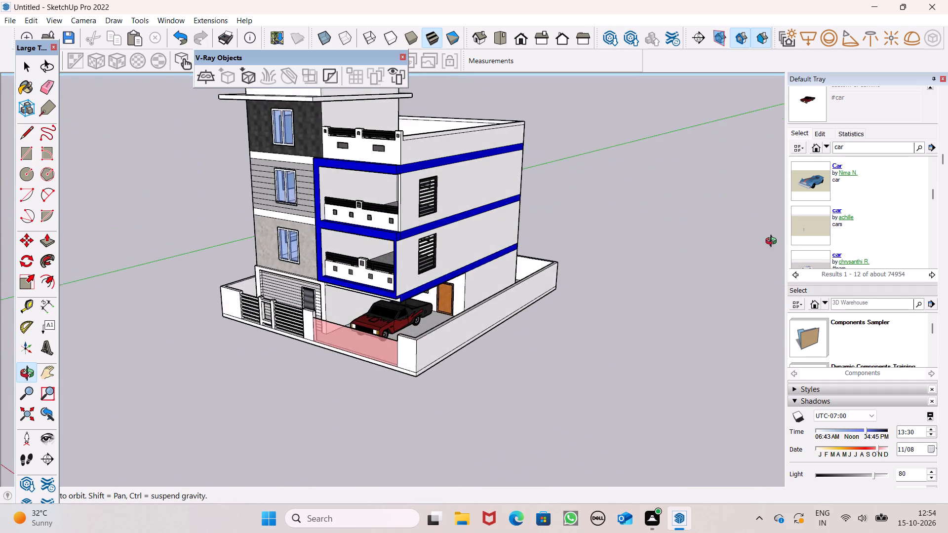
middle_drag(773, 242, 775, 238)
middle_drag(510, 244, 661, 248)
scroll(660, 248, up, 1)
key(space)
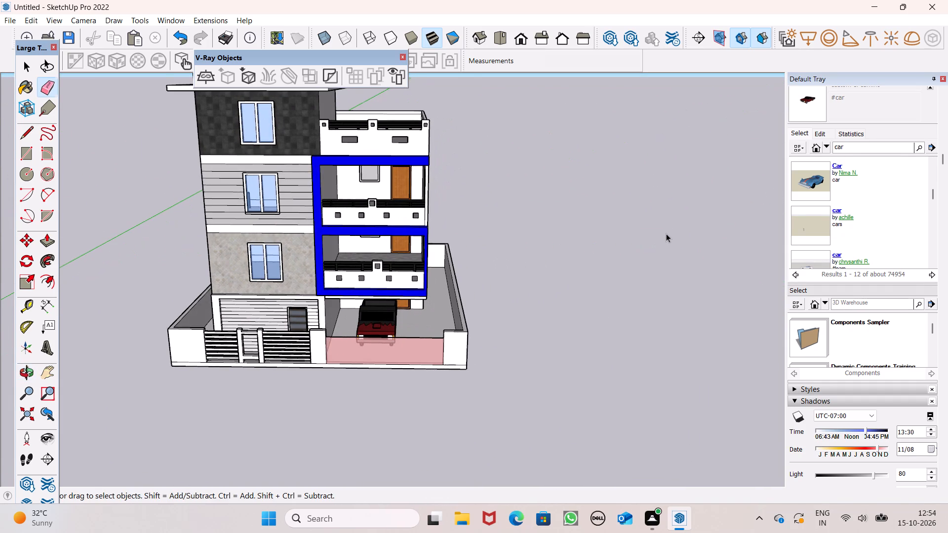
click(666, 233)
scroll(609, 256, down, 2)
middle_drag(573, 285, 620, 222)
scroll(289, 220, down, 3)
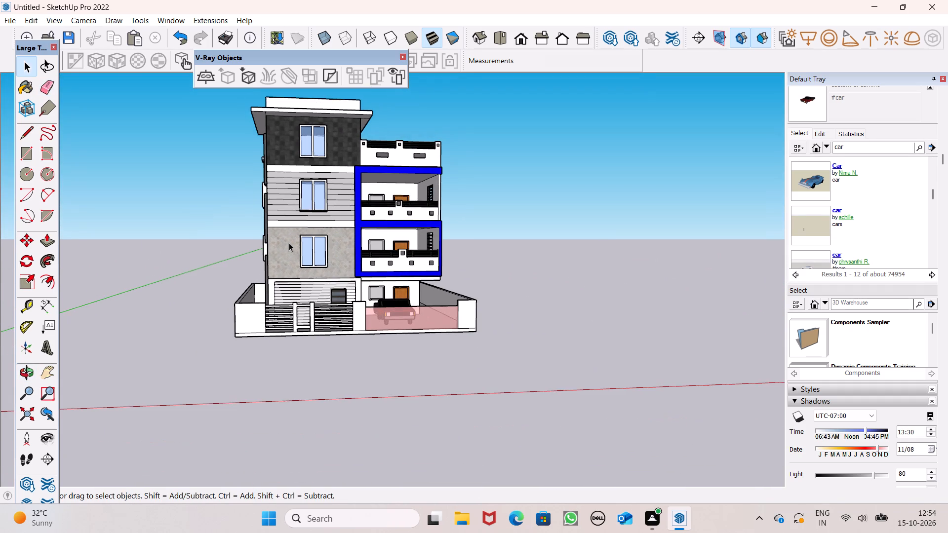
scroll(283, 139, down, 1)
scroll(283, 139, up, 3)
scroll(283, 139, down, 1)
scroll(283, 139, up, 2)
middle_drag(330, 231, 337, 238)
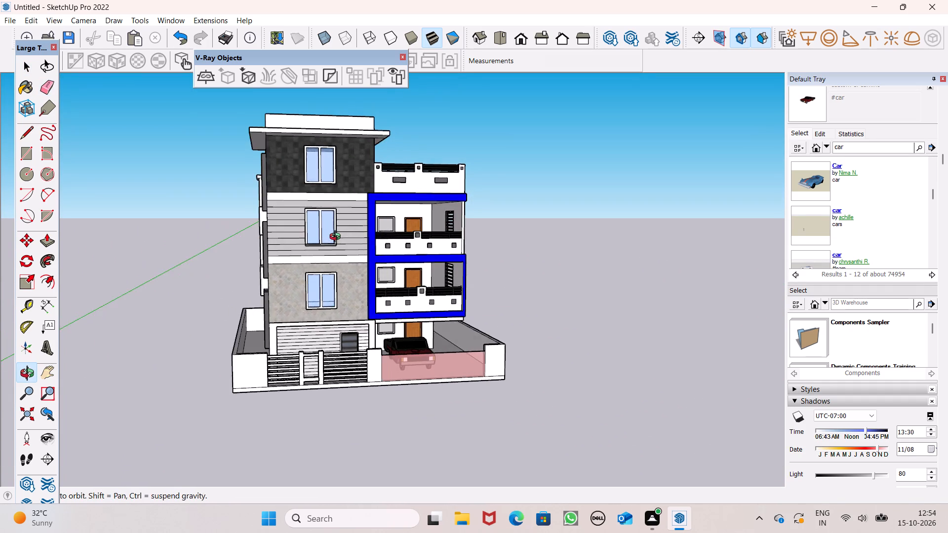
middle_drag(337, 238, 442, 253)
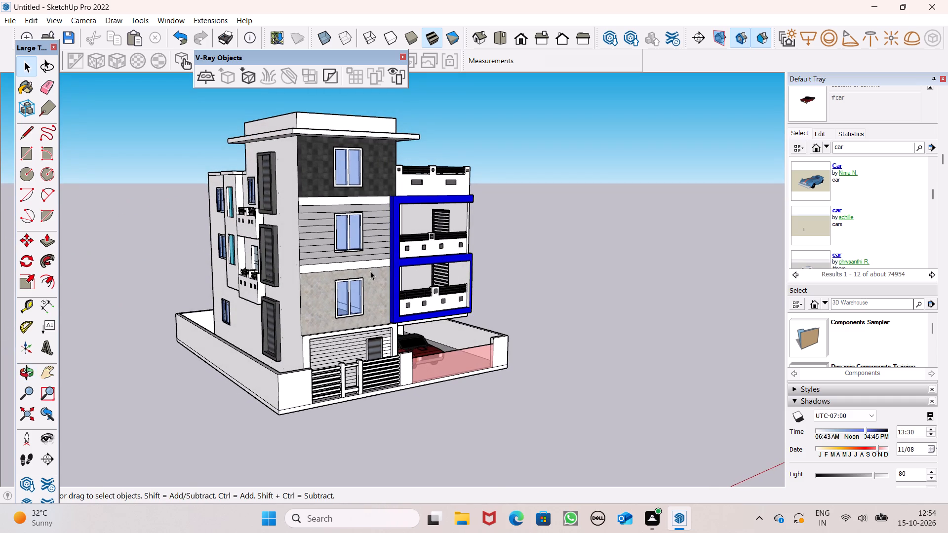
scroll(361, 260, down, 2)
scroll(358, 304, up, 3)
scroll(344, 314, down, 2)
middle_drag(330, 367, 338, 360)
scroll(338, 360, up, 4)
scroll(324, 343, down, 1)
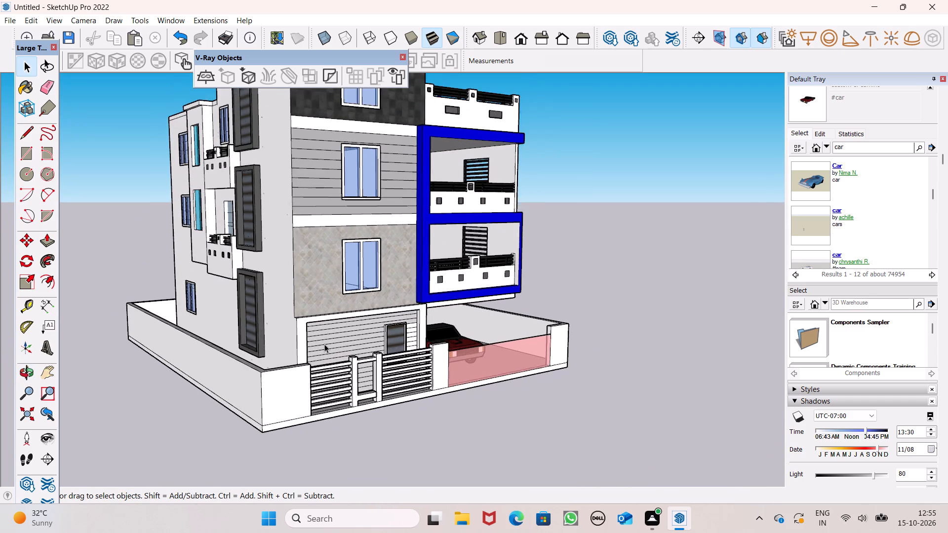
scroll(324, 344, down, 2)
scroll(286, 274, up, 1)
scroll(290, 309, down, 3)
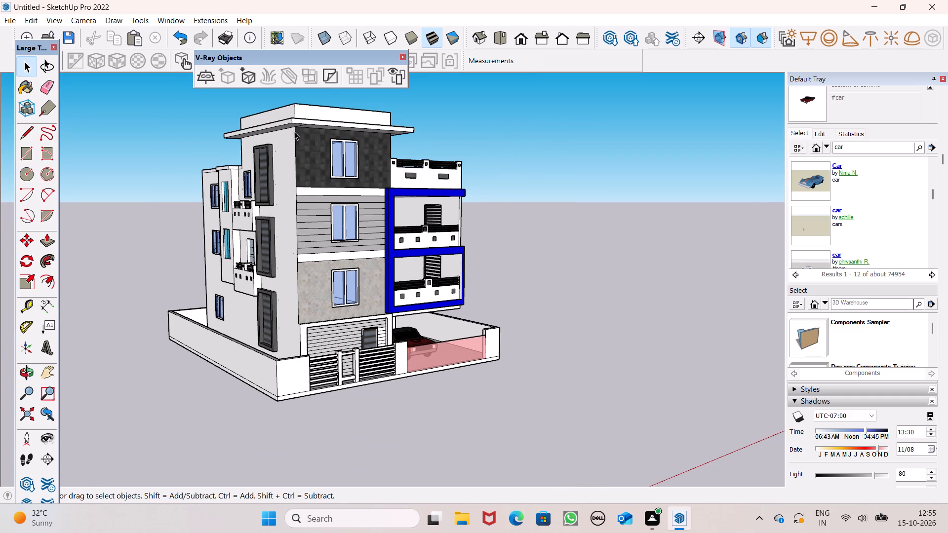
scroll(322, 77, up, 6)
scroll(297, 96, down, 2)
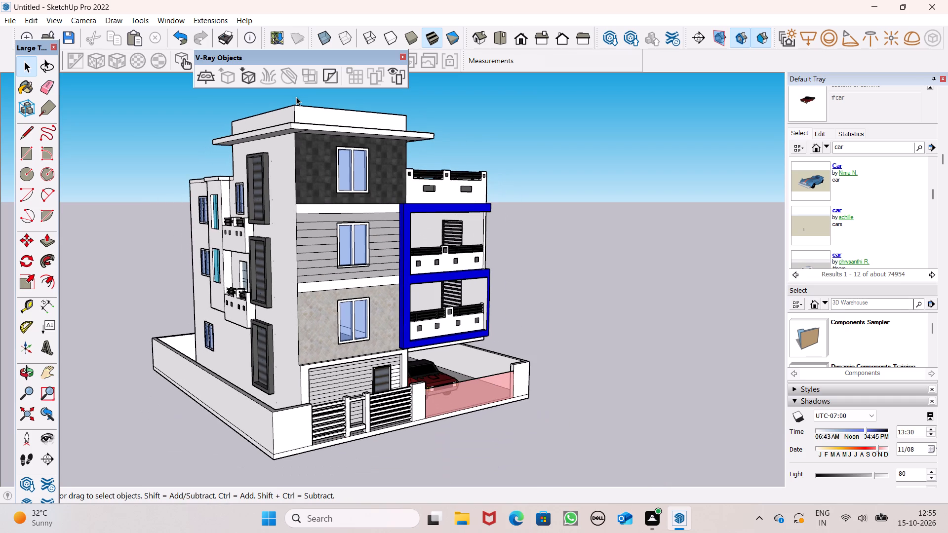
scroll(295, 96, up, 1)
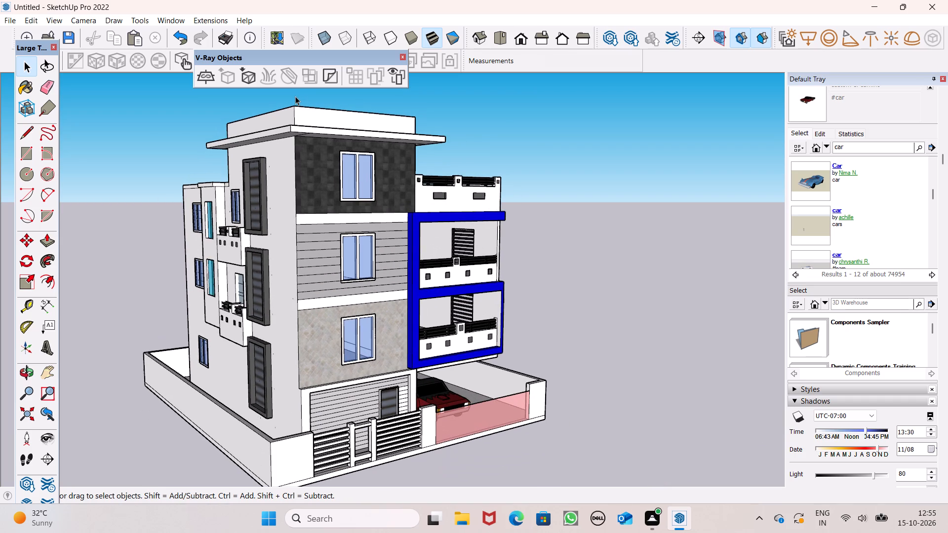
scroll(295, 96, down, 1)
scroll(295, 96, up, 1)
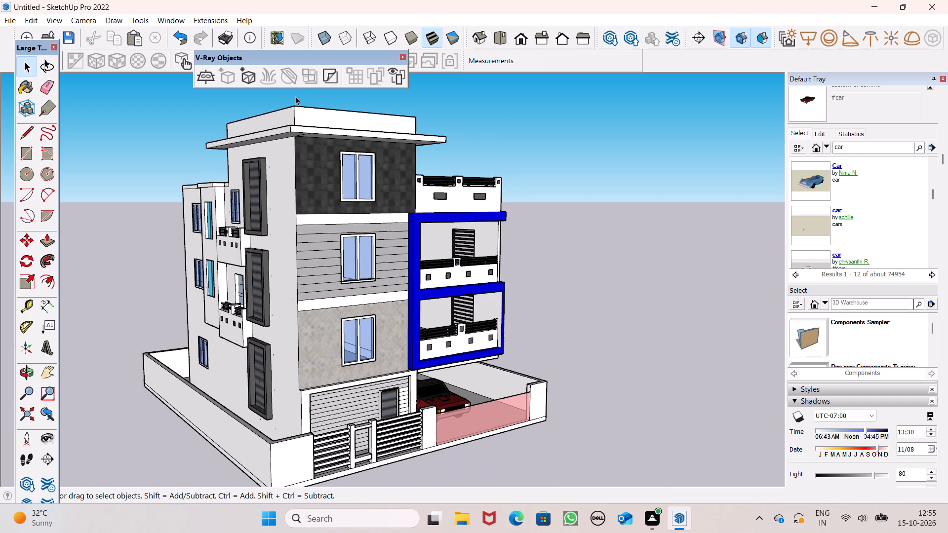
Save the model in the Documents folder as "multi storey".
key(ctrl+s)
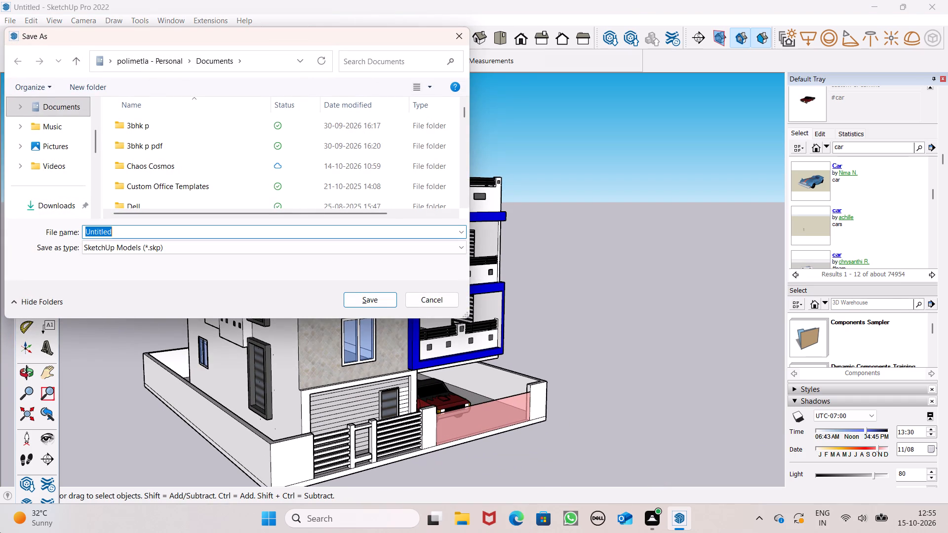
key(BackSpace)
text(com)
key(BackSpace)
text(ntrmporary)
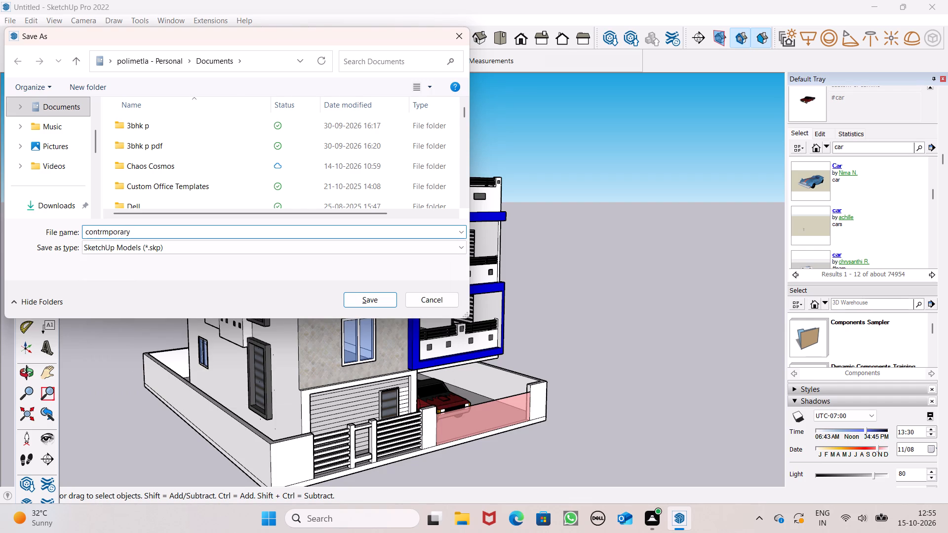
key(BackSpace)
key(BackSpace)
key(BackSpace)
key(BackSpace)
key(BackSpace)
key(BackSpace)
key(BackSpace)
key(BackSpace)
key(BackSpace)
key(BackSpace)
key(BackSpace)
key(BackSpace)
key(BackSpace)
key(BackSpace)
key(BackSpace)
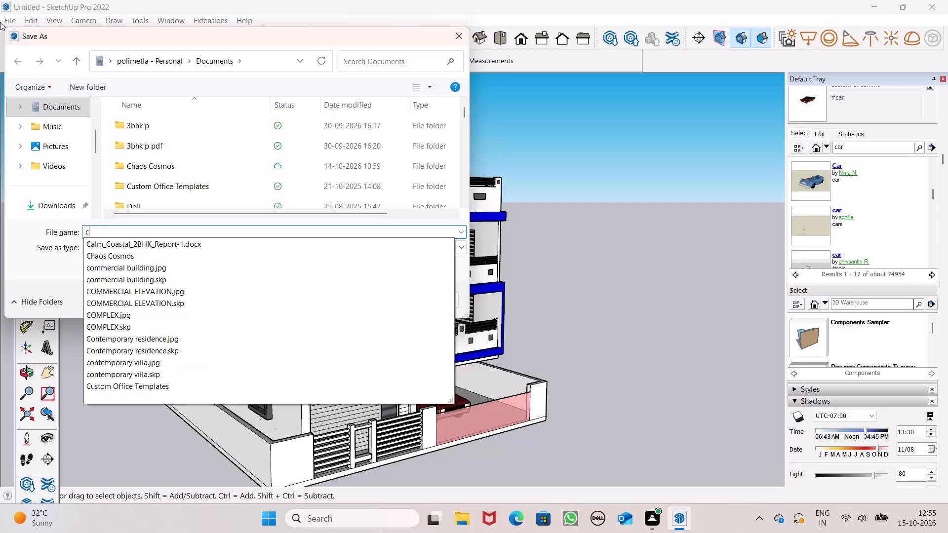
text(multi)
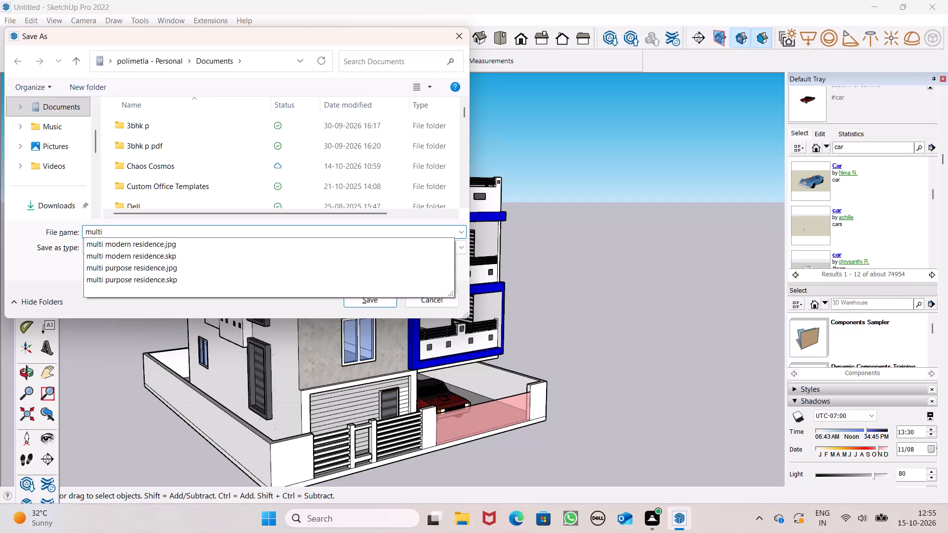
key(space)
text(storey)
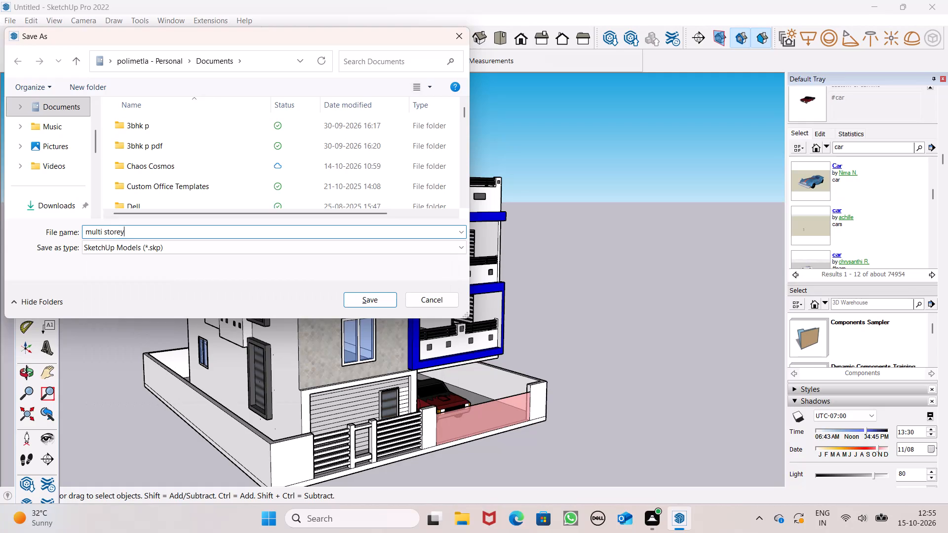
key(Return)
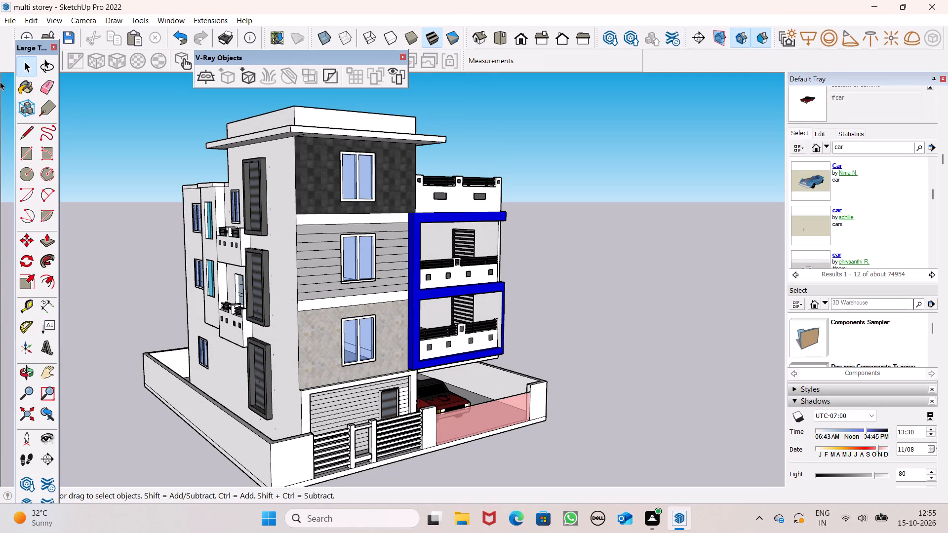
Export the current view as a 2D graphic, a JPEG image named "multi storey".
click(4, 17)
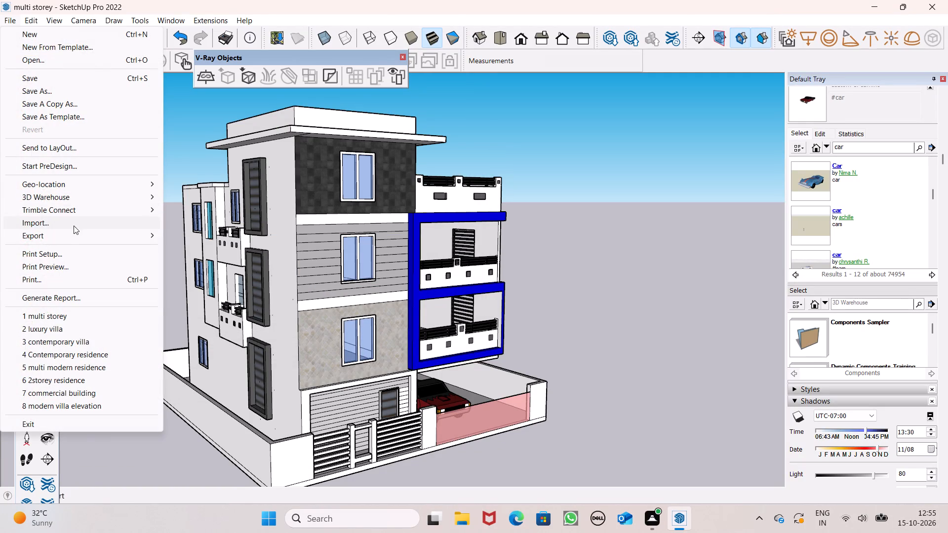
click(79, 238)
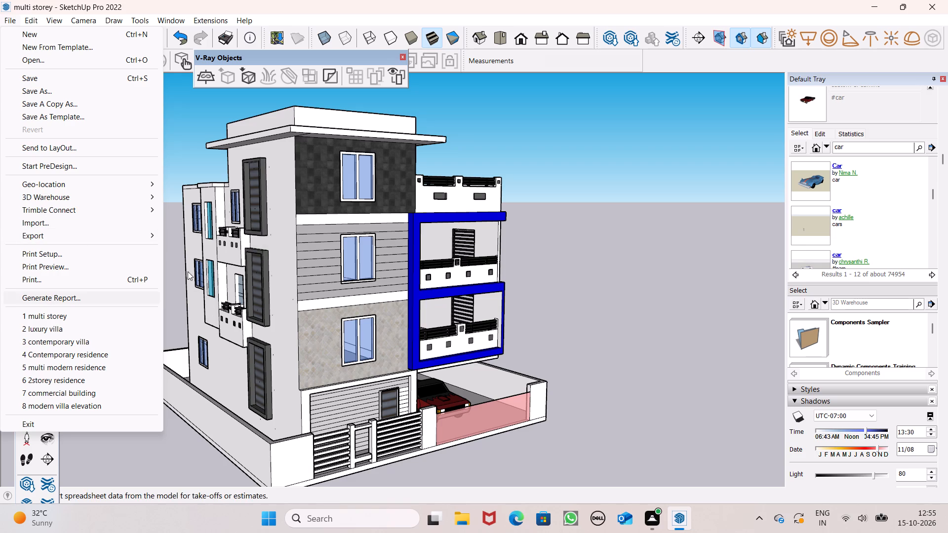
click(100, 236)
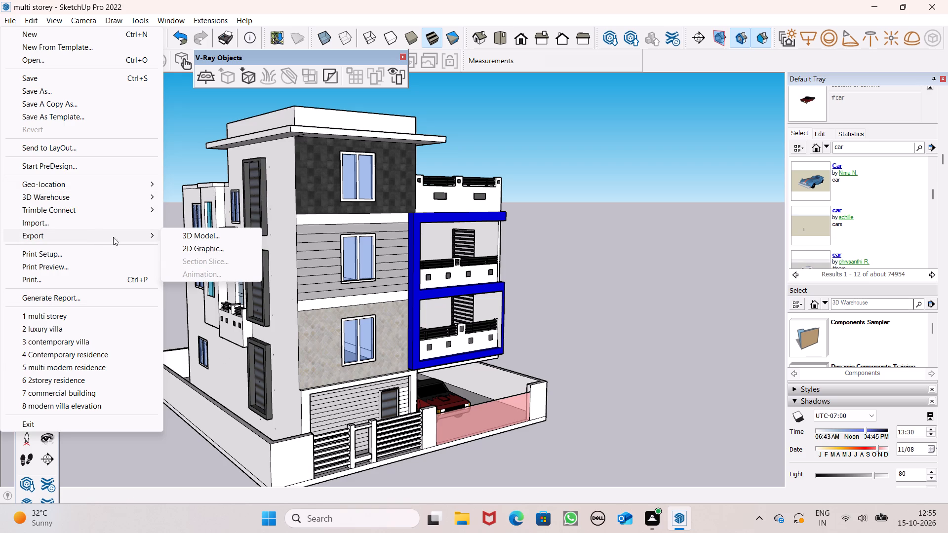
click(212, 252)
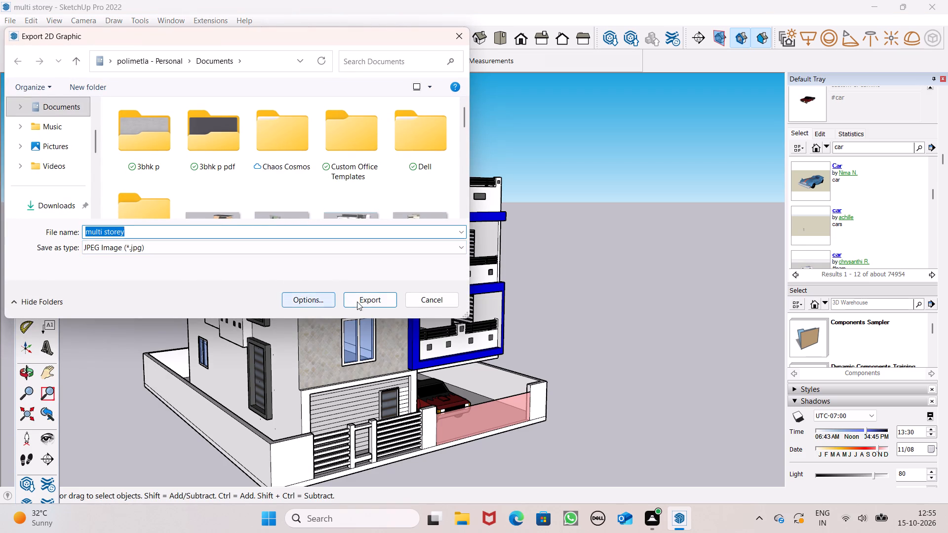
click(368, 303)
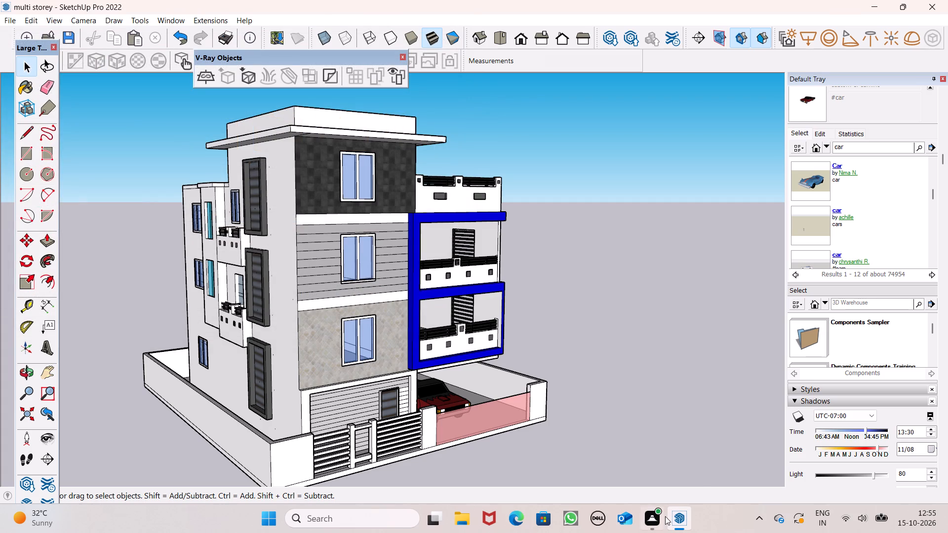